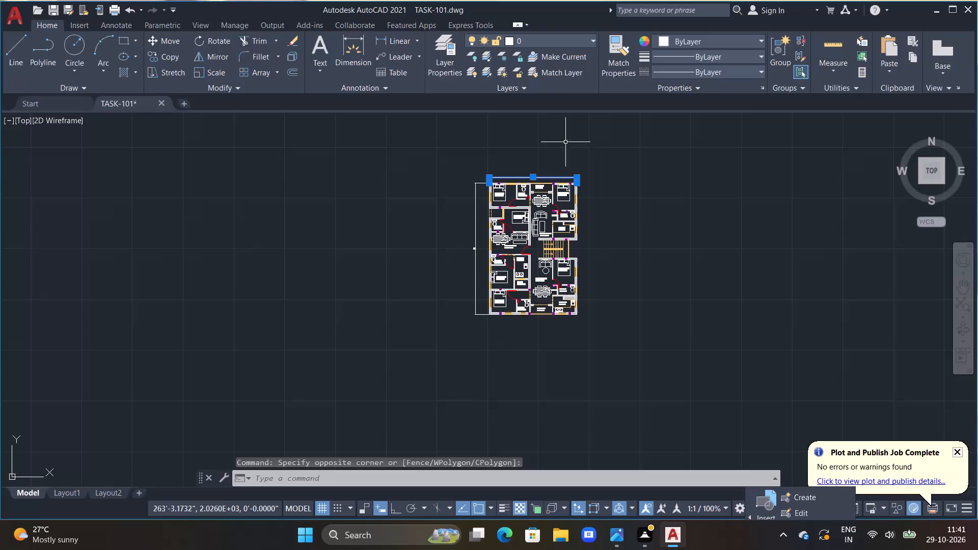
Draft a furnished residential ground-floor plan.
Erase the entire existing floor plan, including its furniture and overall dimensions, from model space.
left_click_drag(588, 135, 533, 142)
left_click_drag(514, 144, 478, 152)
left_click_drag(460, 164, 447, 207)
left_click(447, 207)
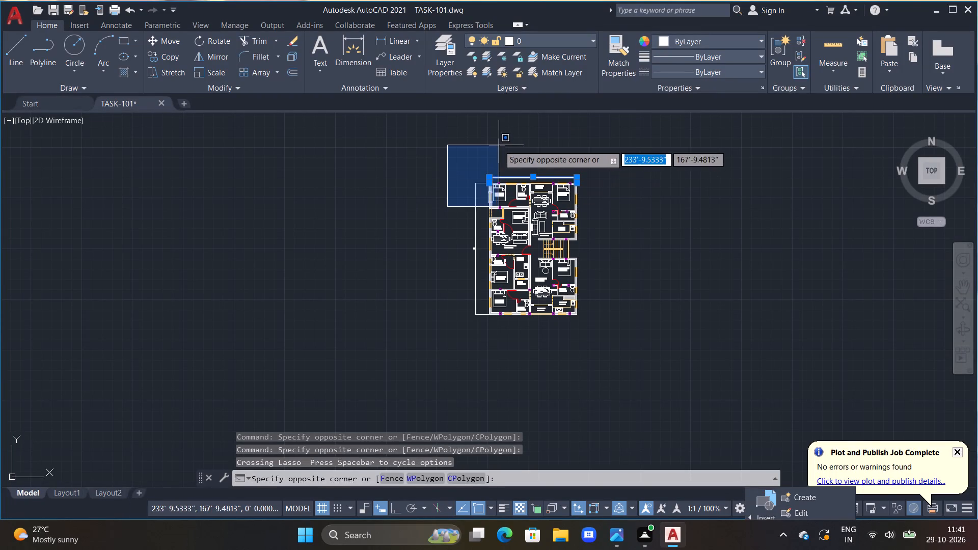
double_click(499, 145)
left_click_drag(518, 135, 473, 252)
left_click(474, 253)
left_click_drag(620, 170, 116, 383)
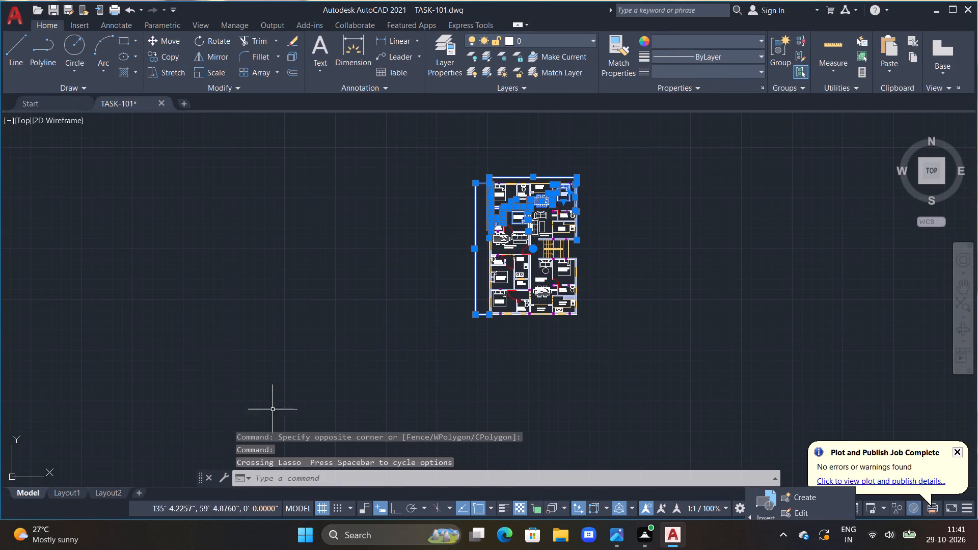
left_click_drag(585, 126, 592, 334)
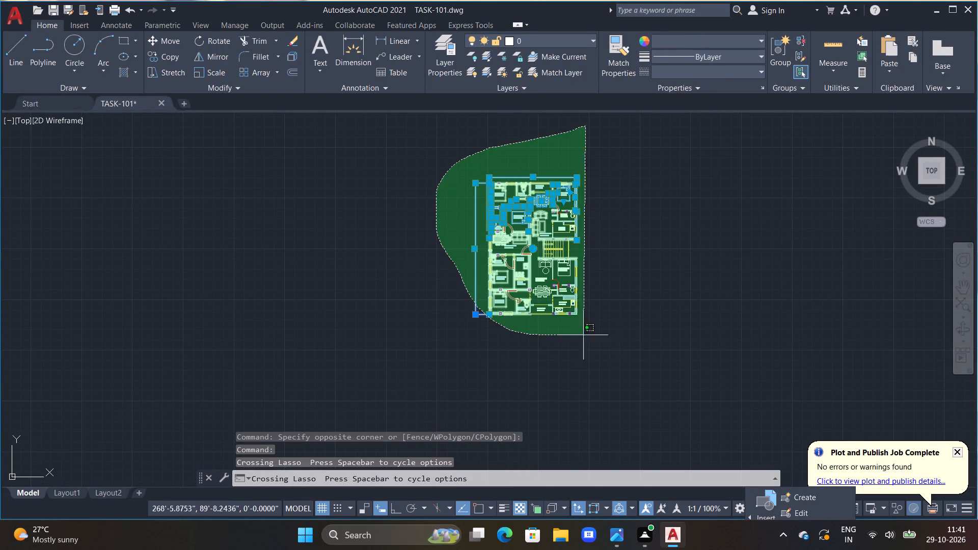
left_click_drag(592, 334, 626, 308)
left_click_drag(630, 300, 633, 289)
key("Delete")
key("Delete")
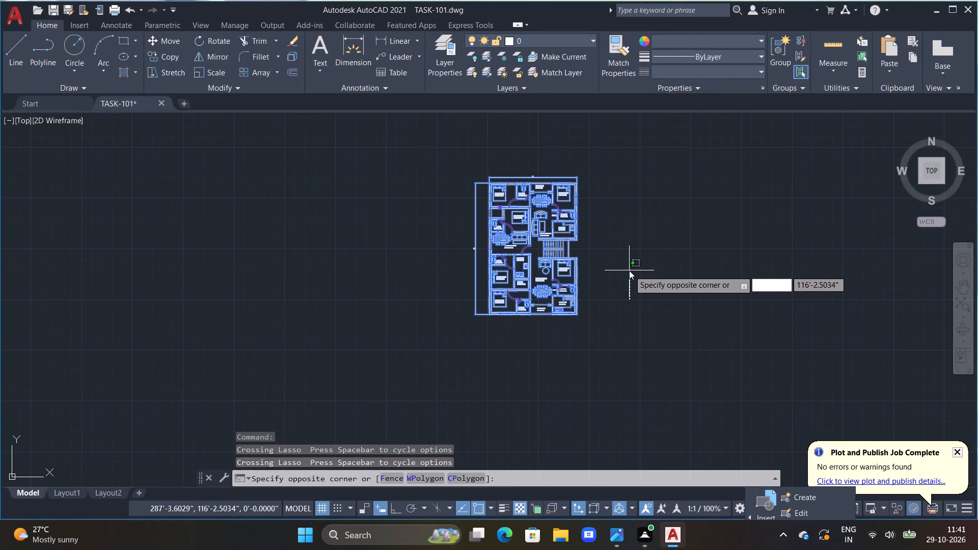
key("Escape")
key("Delete")
key("Delete")
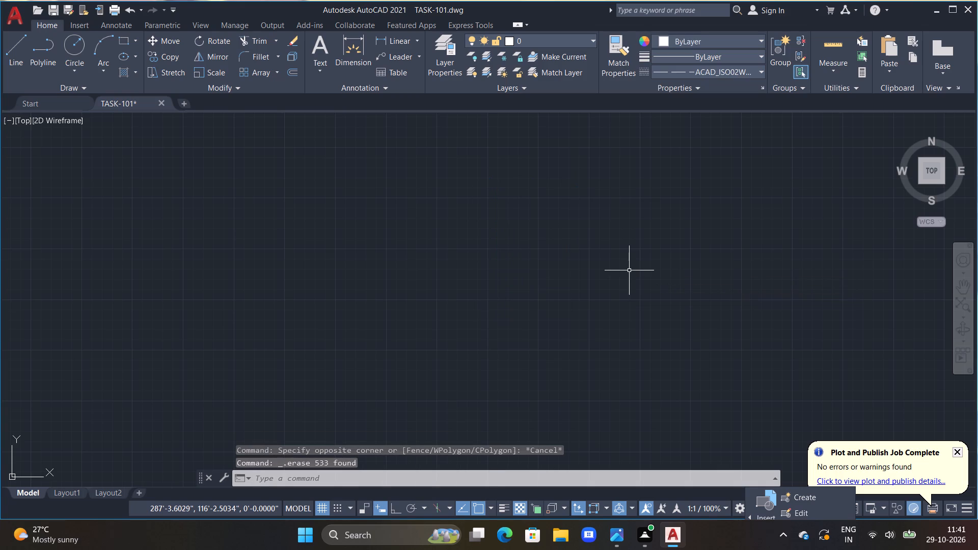
key("Escape")
key("Escape")
key("Escape")
key("Escape")
Turn on Ortho mode.
middle_click_drag(560, 281, 495, 363)
key("Escape")
key("F8")
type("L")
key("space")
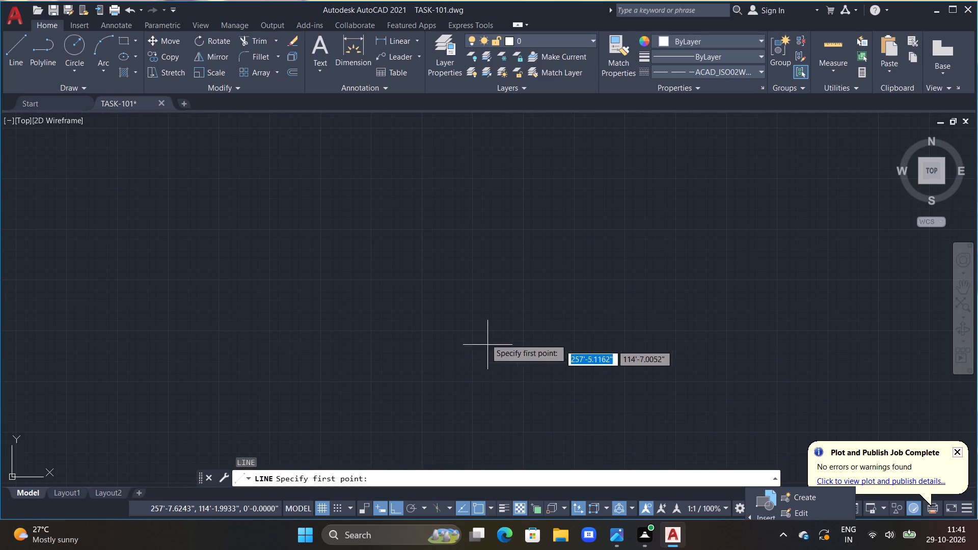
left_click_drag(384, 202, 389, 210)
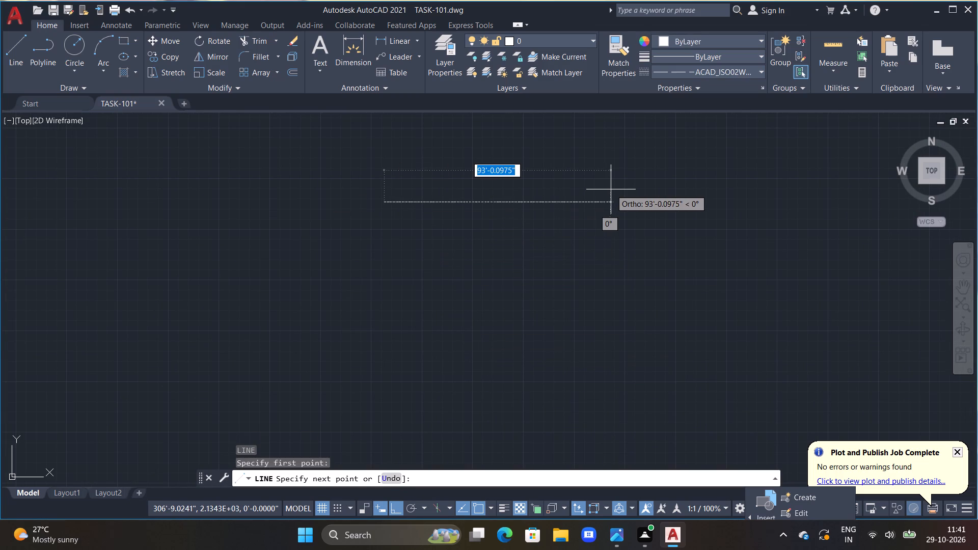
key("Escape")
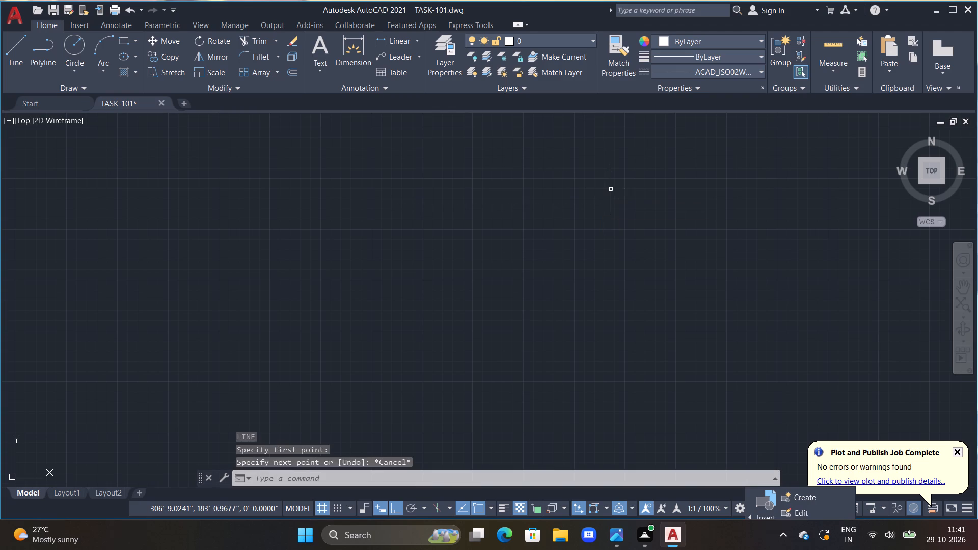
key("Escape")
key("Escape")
Set the current linetype to ByLayer.
left_click(747, 72)
left_click(713, 85)
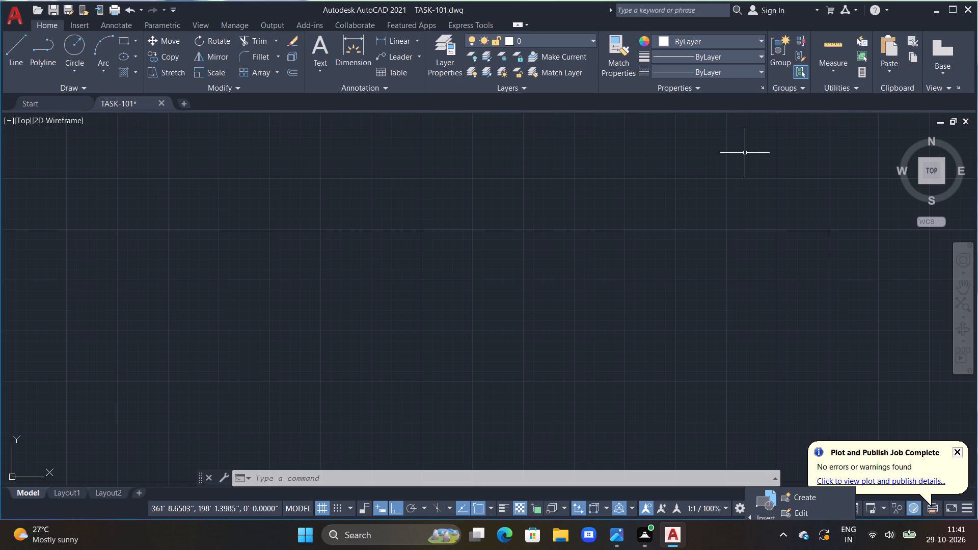
Draw the building's rectangular outer boundary with lines, 40' wide and 55'6" deep, closed at the starting corner.
type("L")
key("space")
left_click_drag(419, 188, 431, 195)
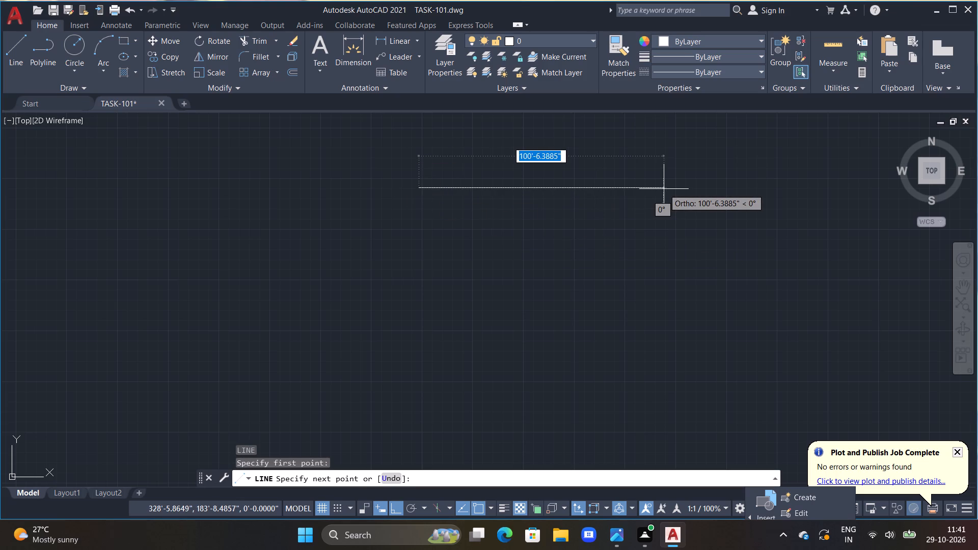
type("40'")
key("Return")
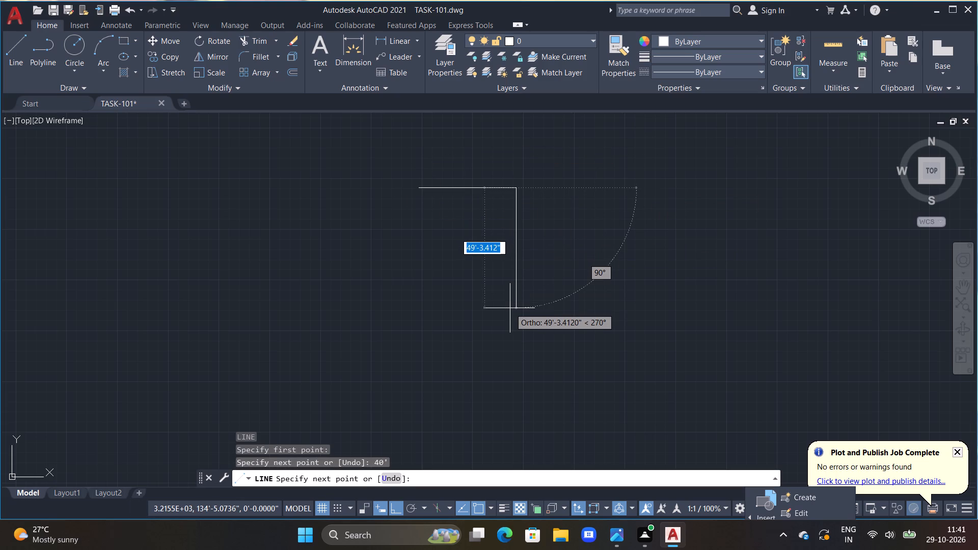
type("55'6\"")
key("Return")
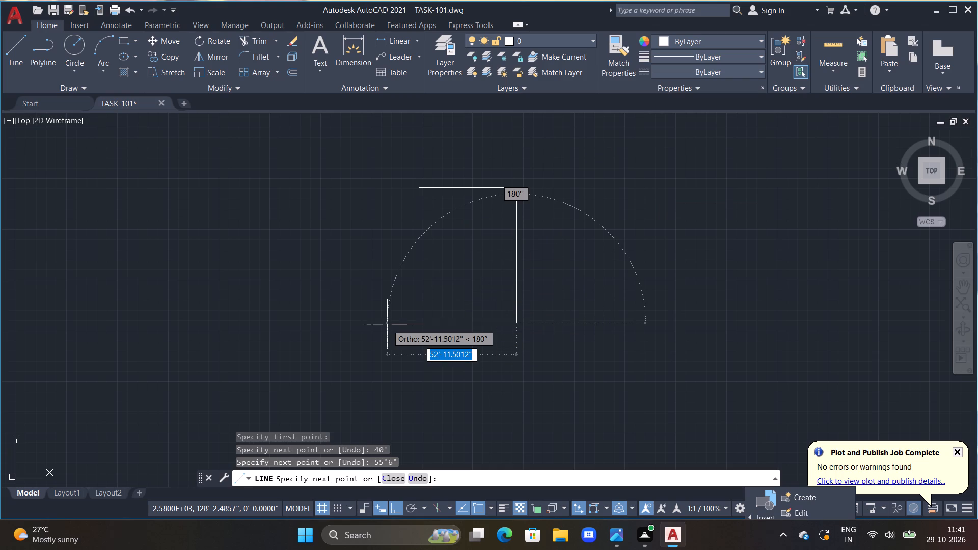
type("40'")
key("Return")
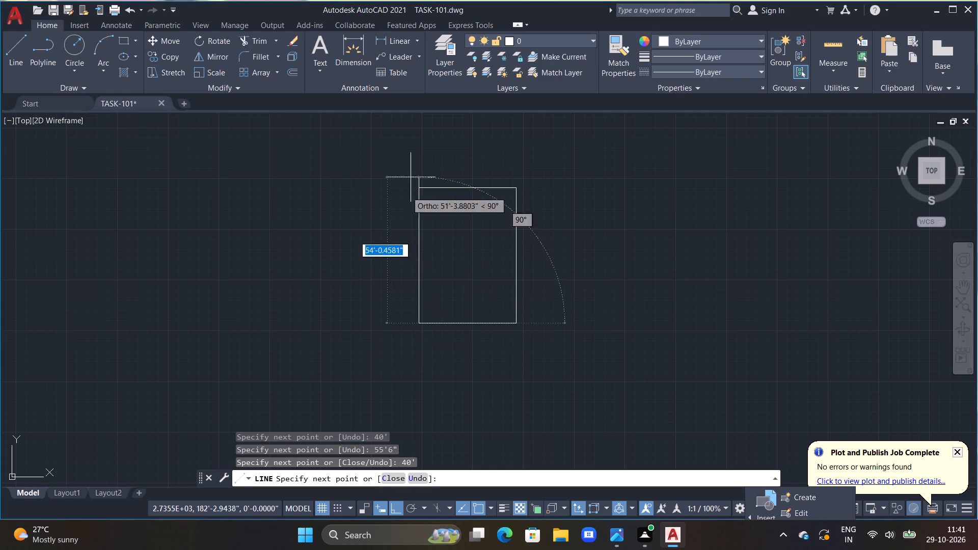
double_click(419, 187)
key("Escape")
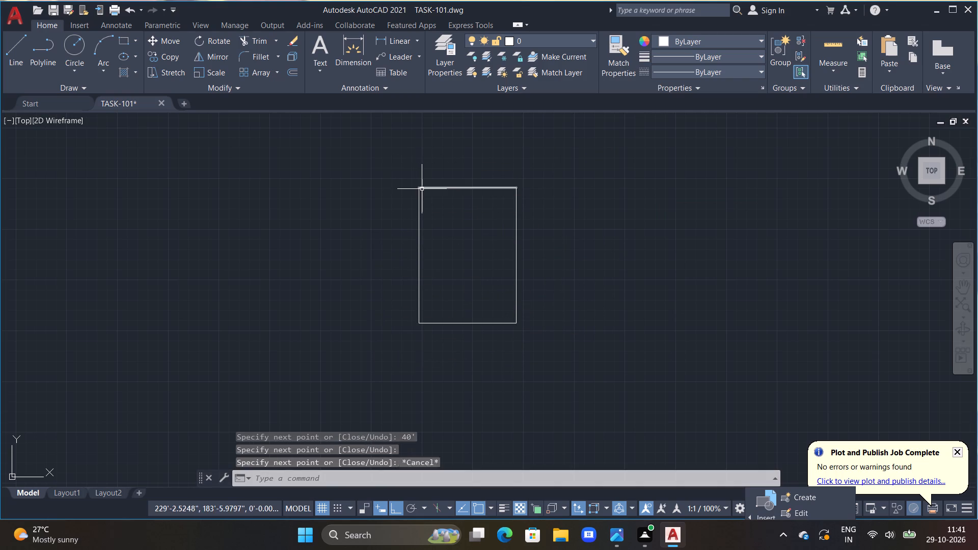
key("Escape")
key("Escape")
key("Escape")
key("Escape")
Offset all four boundary lines 9" inward to form the external walls.
scroll(424, 190, "up", 1)
key("Escape")
type("OFF")
key("space")
type("9\"")
key("Return")
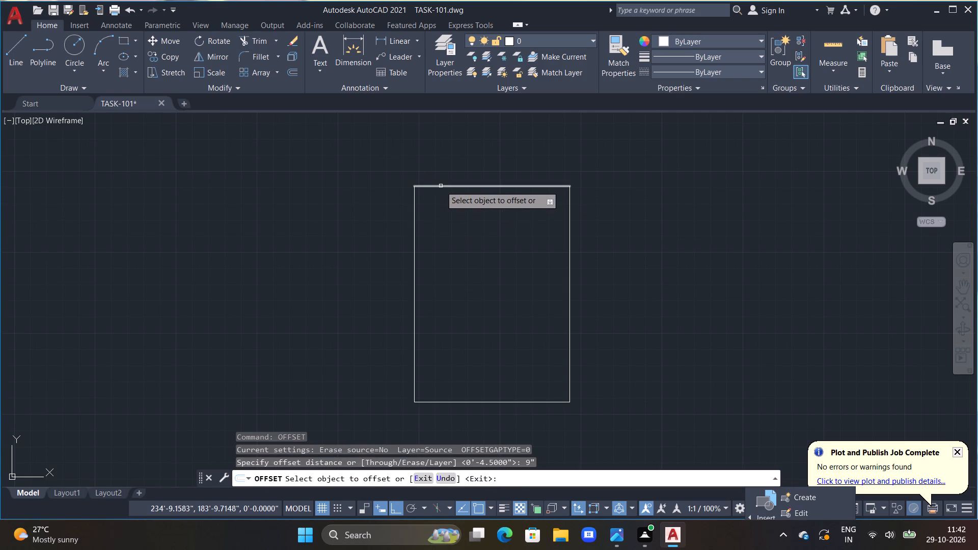
left_click(441, 186)
left_click_drag(441, 191, 441, 198)
left_click(441, 254)
double_click(415, 231)
left_click_drag(418, 233, 424, 240)
left_click_drag(445, 255, 448, 263)
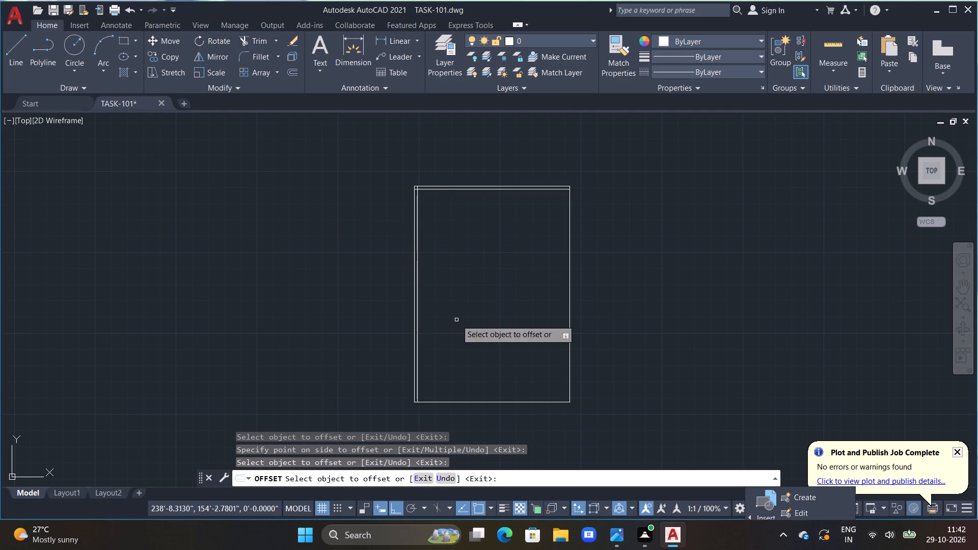
double_click(469, 402)
double_click(472, 375)
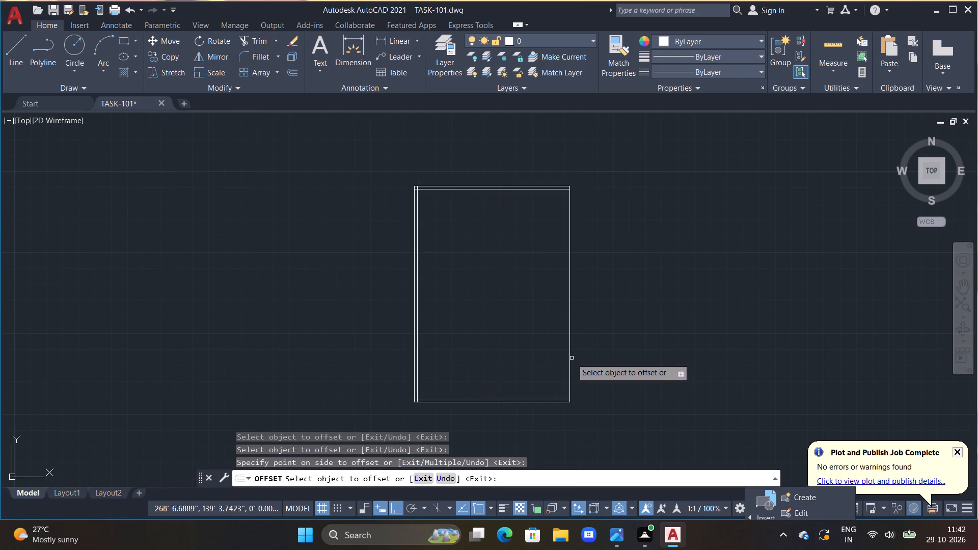
left_click(570, 356)
left_click(558, 356)
key("Escape")
key("Escape")
Trim the overlapping inner wall lines at both upper corners of the plan.
scroll(453, 151, "up", 2)
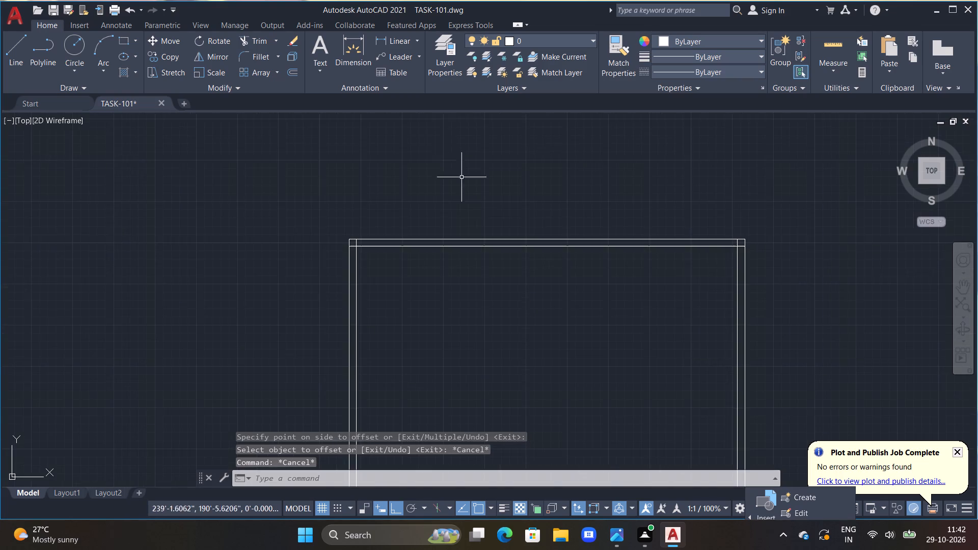
scroll(475, 218, "up", 1)
key("Escape")
middle_click_drag(437, 323, 389, 327)
type("TR")
key("space")
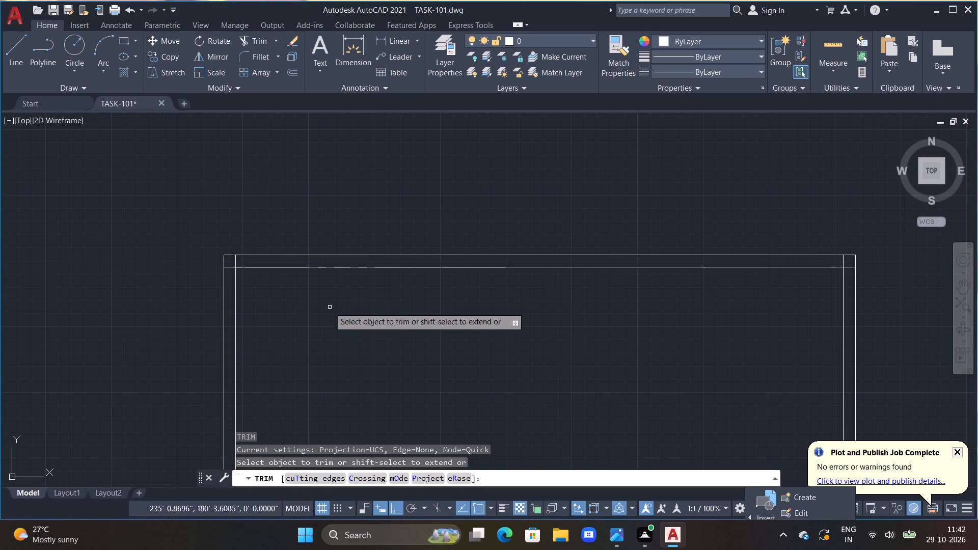
double_click(231, 267)
left_click(234, 261)
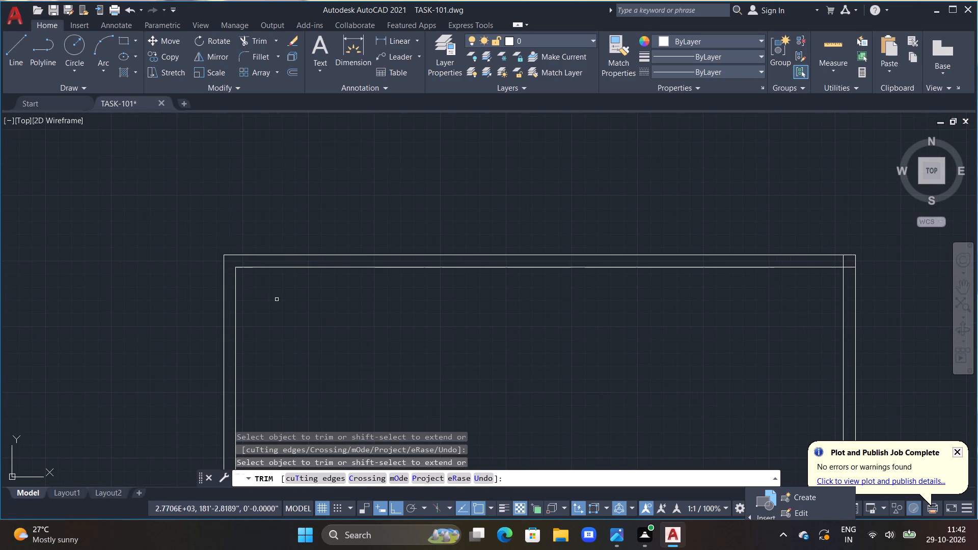
left_click(850, 267)
left_click(843, 263)
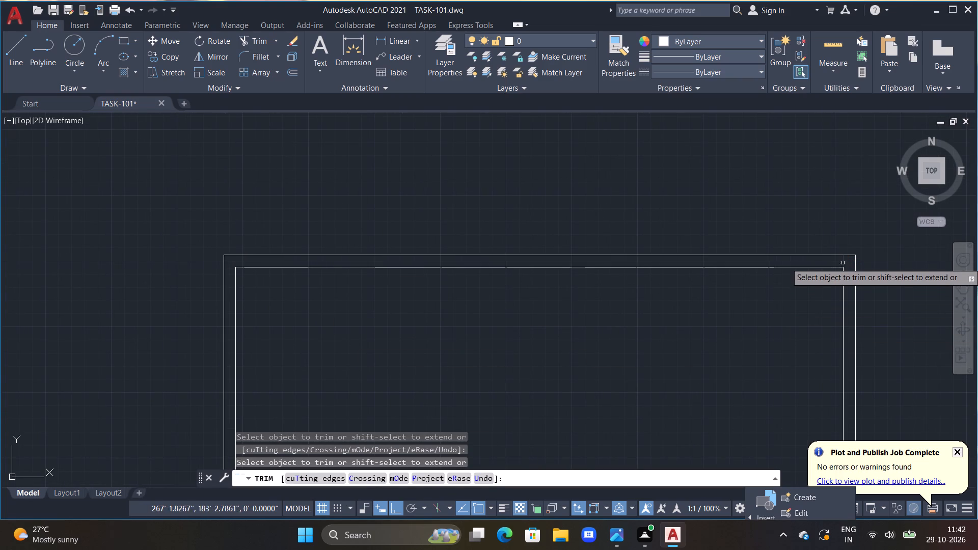
Trim the overlapping inner wall lines at both lower corners of the plan.
scroll(710, 314, "down", 2)
middle_click_drag(597, 183, 550, 135)
middle_click_drag(539, 314, 457, 118)
middle_click(455, 115)
scroll(409, 387, "up", 2)
scroll(369, 397, "up", 1)
left_click(368, 377)
left_click_drag(368, 379, 374, 389)
double_click(376, 387)
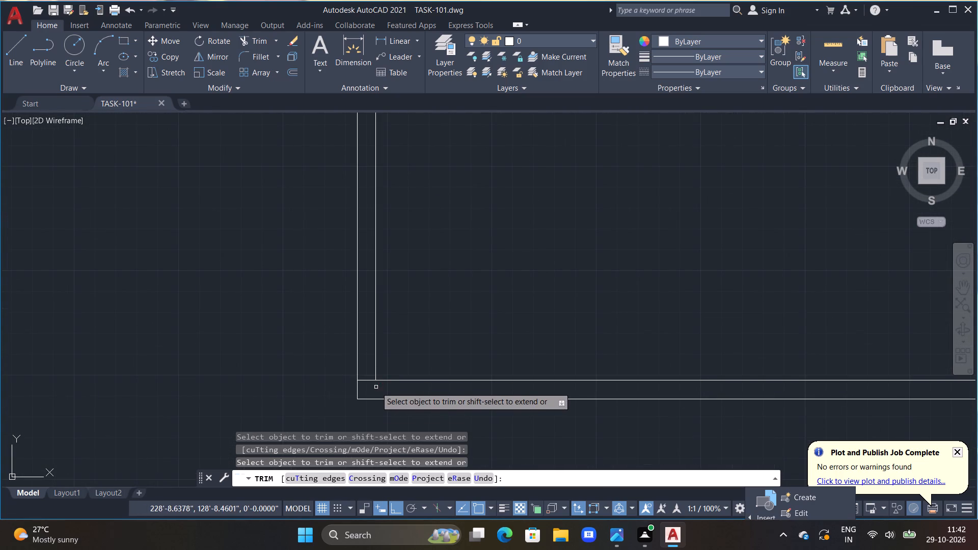
left_click(368, 380)
scroll(585, 393, "down", 2)
middle_click_drag(719, 427, 428, 403)
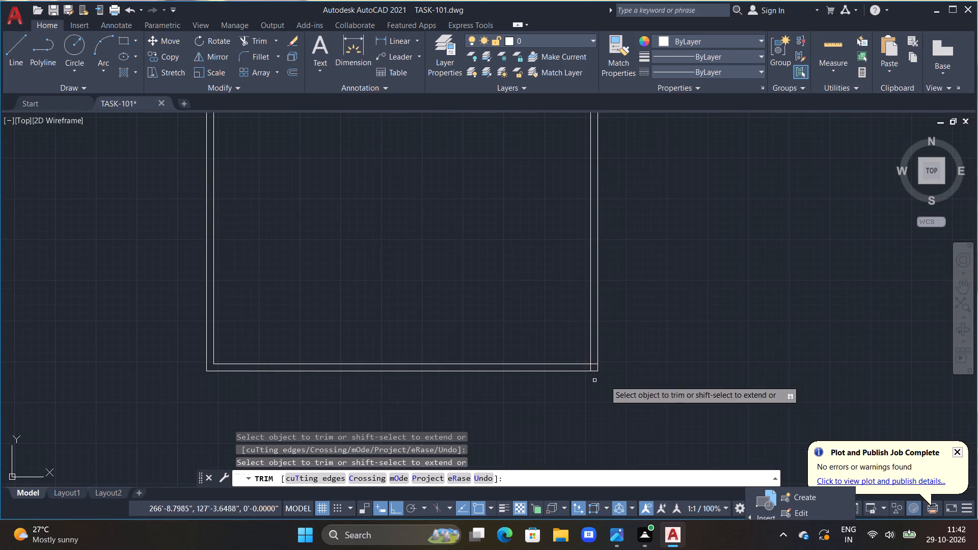
scroll(610, 379, "up", 3)
left_click_drag(548, 319, 538, 326)
left_click(524, 336)
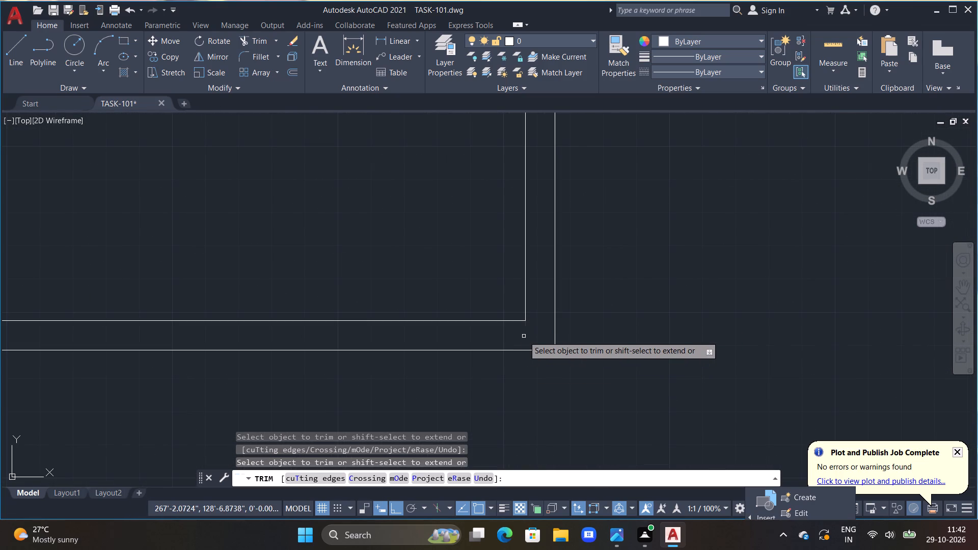
scroll(396, 256, "down", 2)
key("Escape")
Offset the left wall's inner line 10' into the plan, and offset the resulting line 6" further right to form a partition.
middle_click_drag(317, 196, 418, 296)
scroll(409, 273, "down", 4)
middle_click_drag(232, 165, 238, 170)
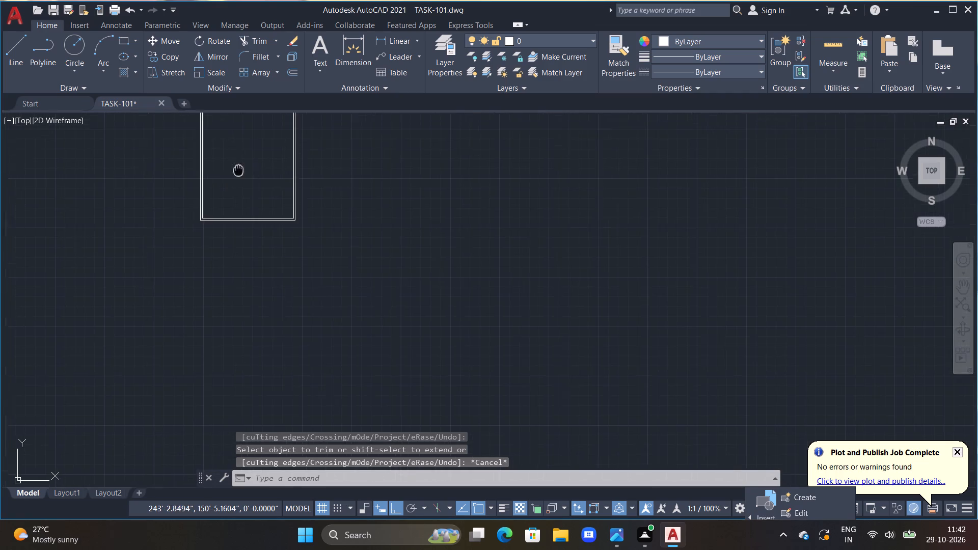
middle_click_drag(238, 170, 413, 352)
scroll(406, 269, "up", 2)
key("Escape")
scroll(434, 301, "up", 1)
key("Escape")
key("Escape")
scroll(449, 318, "up", 1)
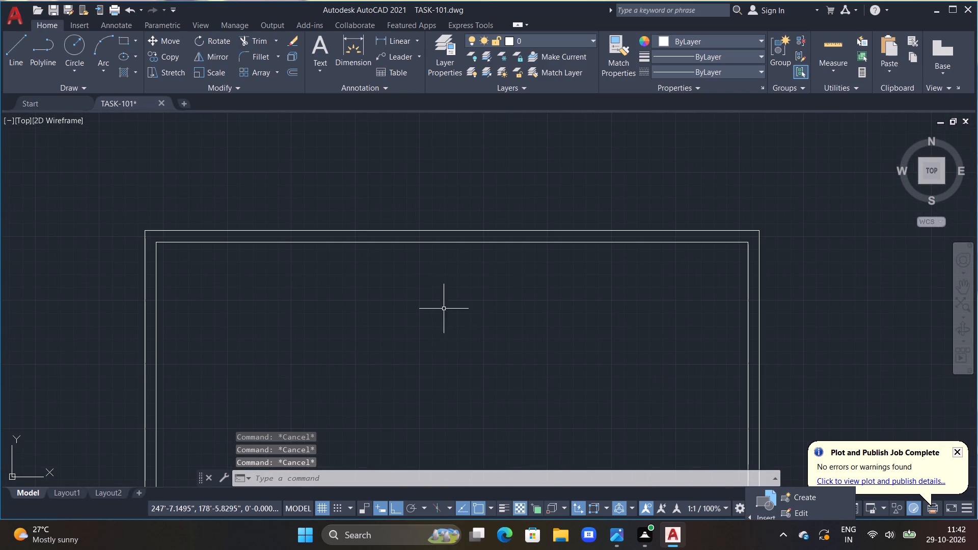
key("Escape")
type("OFF")
key("space")
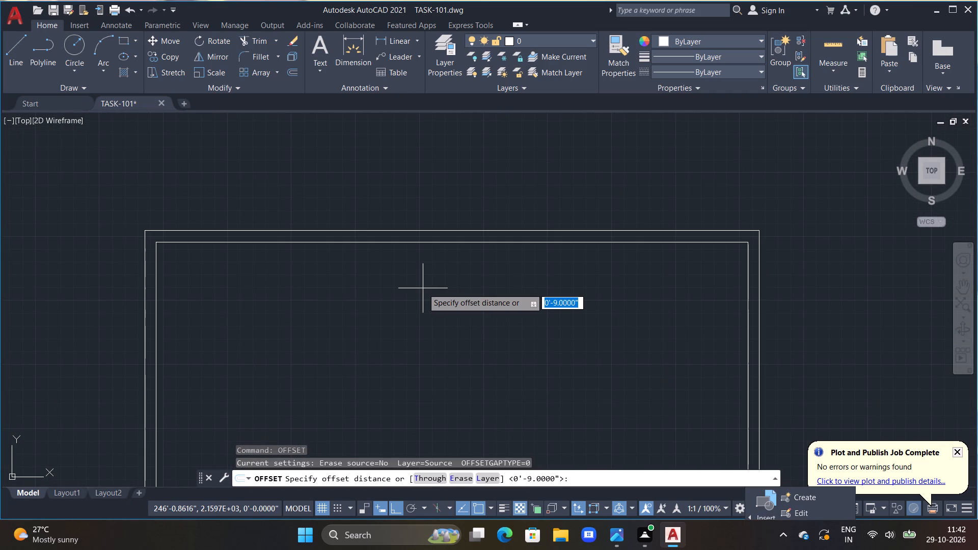
type("10'")
key("Return")
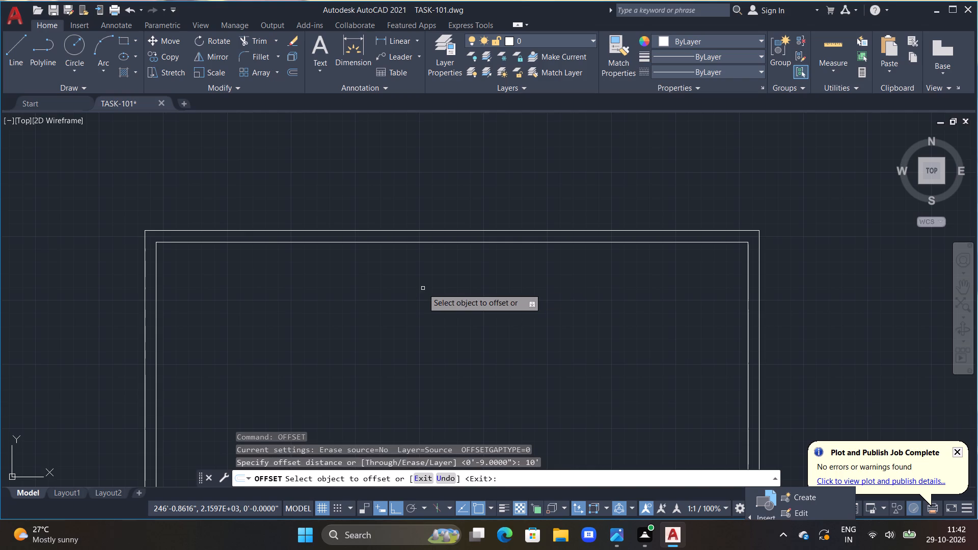
double_click(157, 294)
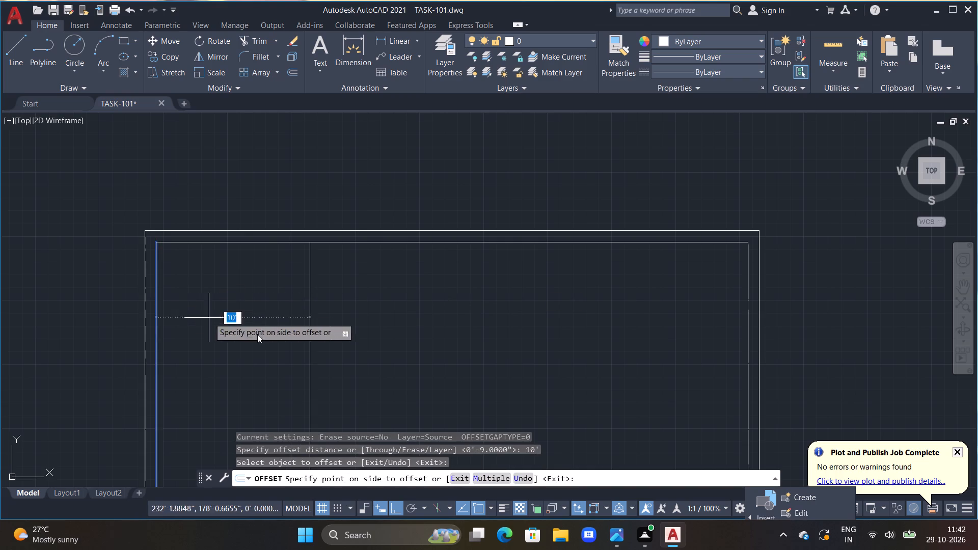
left_click(258, 334)
left_click(311, 325)
left_click_drag(311, 325, 318, 328)
type("6\"")
key("Return")
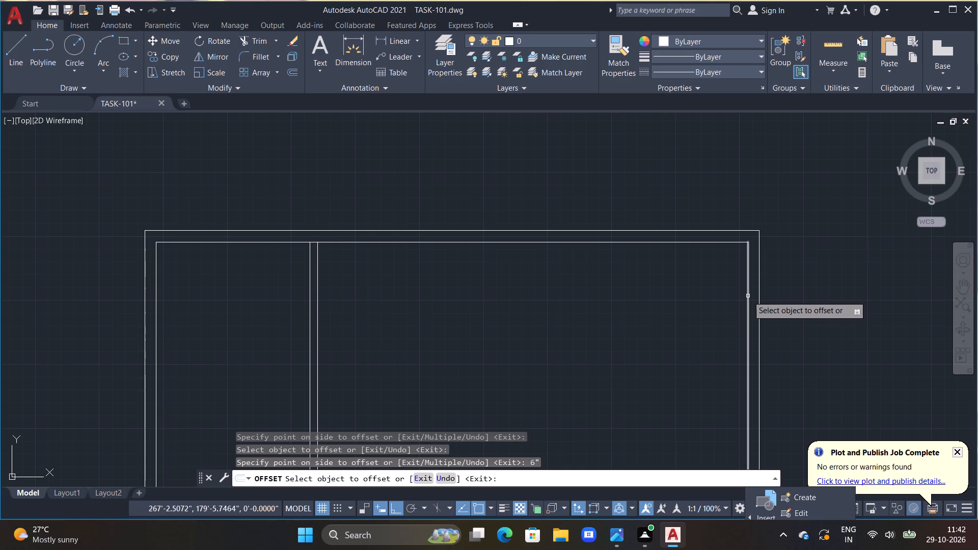
Offset the right wall's inner line 6' into the plan, and offset the resulting line 6" further left to form a partition.
left_click_drag(748, 293, 729, 299)
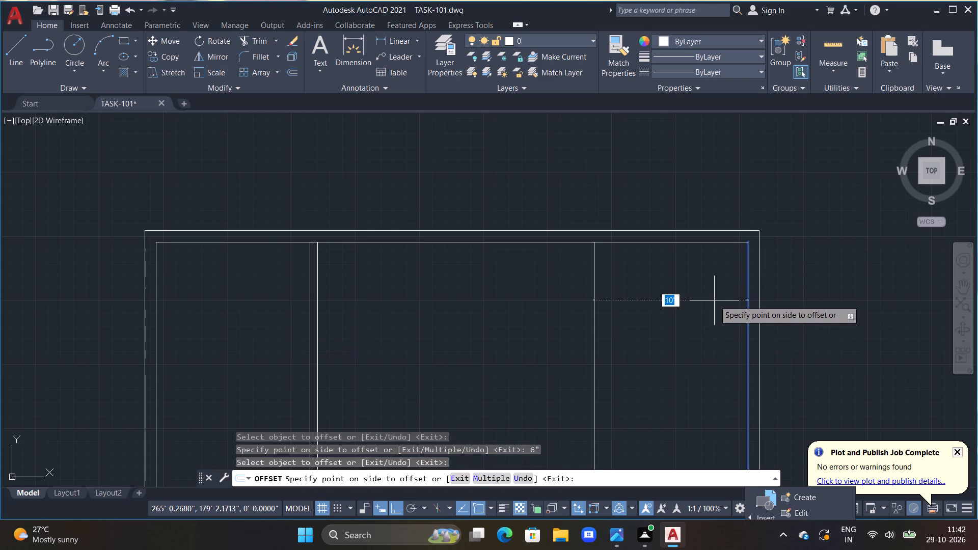
type("6'")
key("Return")
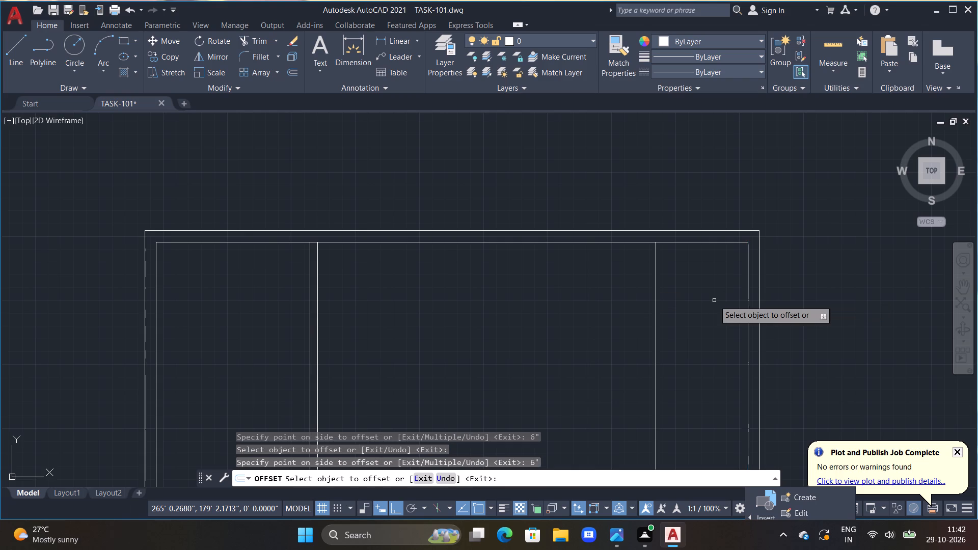
double_click(656, 280)
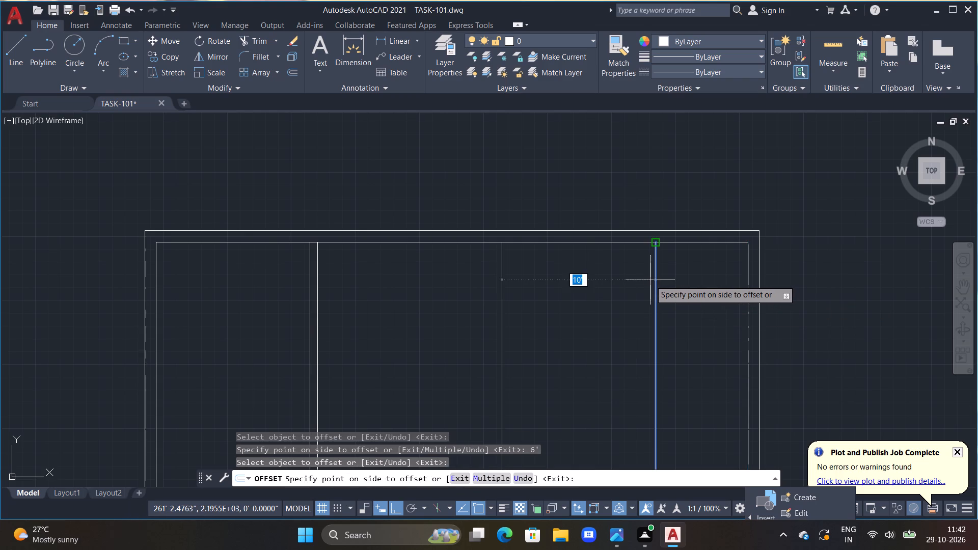
type("6\"")
key("Return")
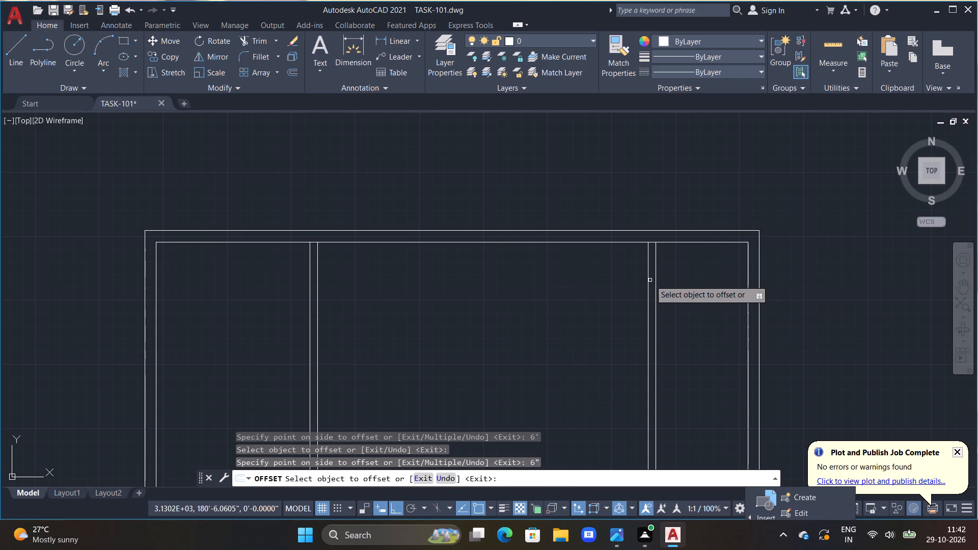
Offset the left line of the right-hand vertical partition 8' to the left.
left_click_drag(646, 282, 585, 294)
type("8'")
key("Return")
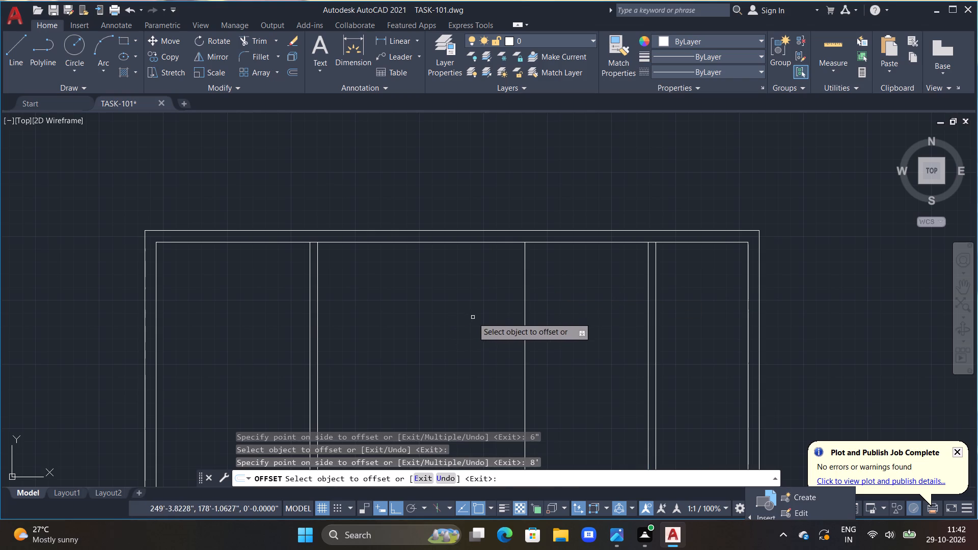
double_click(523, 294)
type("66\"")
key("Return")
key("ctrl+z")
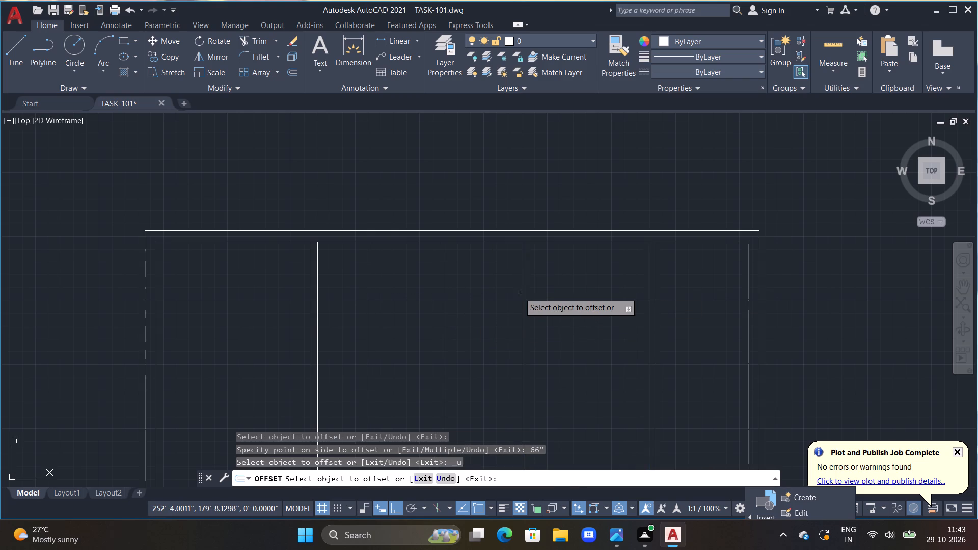
Offset the new vertical line 6" further left to form the middle partition.
left_click_drag(525, 296, 520, 296)
type("6\"")
key("Return")
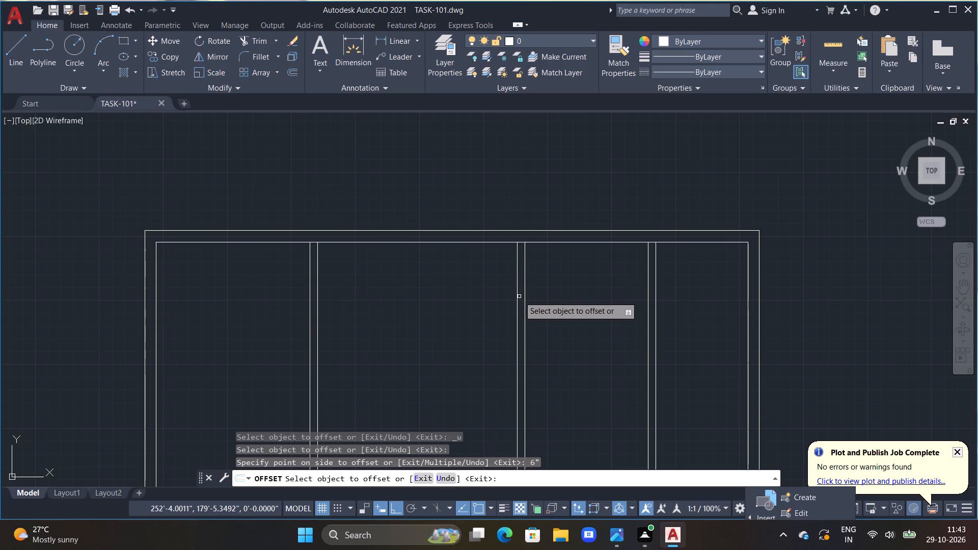
Offset the top wall's inner line 4' down into the plan, and offset the resulting line 6" further down to form a horizontal partition.
left_click(461, 241)
left_click_drag(461, 242, 461, 258)
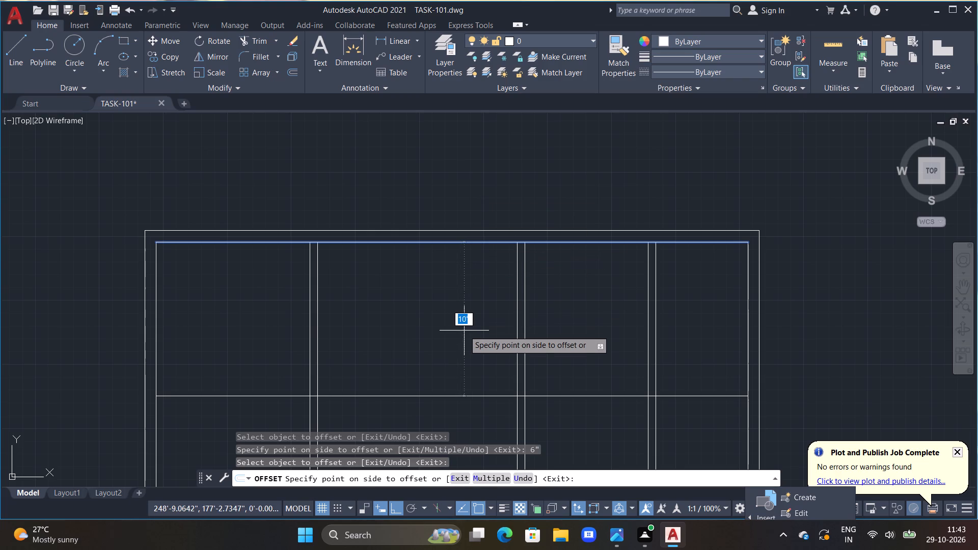
type("4'")
key("Return")
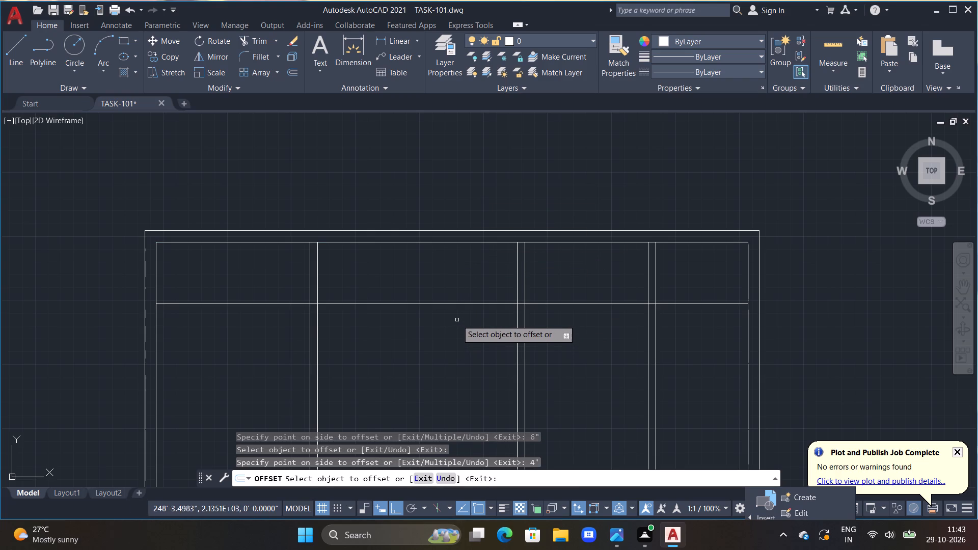
left_click(456, 300)
left_click(456, 305)
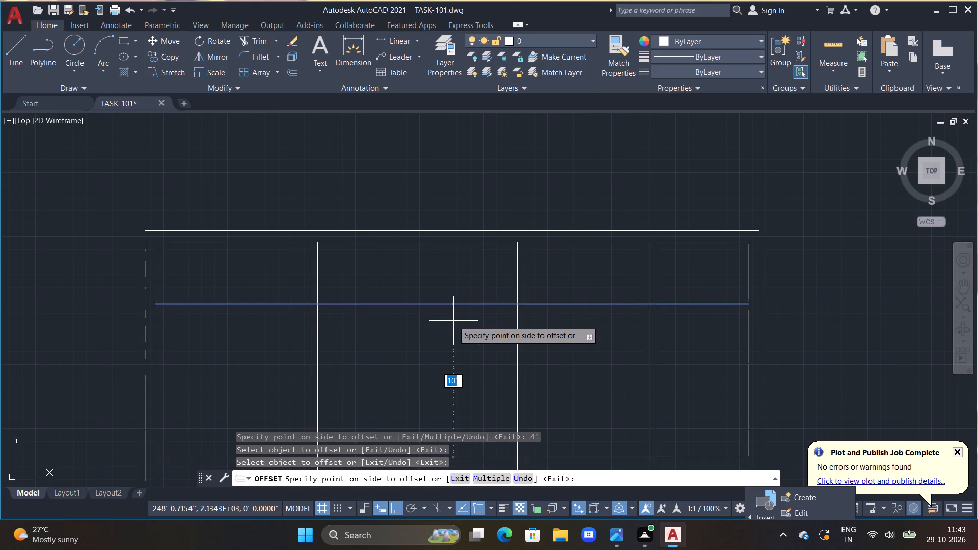
type("6\"")
key("Return")
key("Escape")
key("Escape")
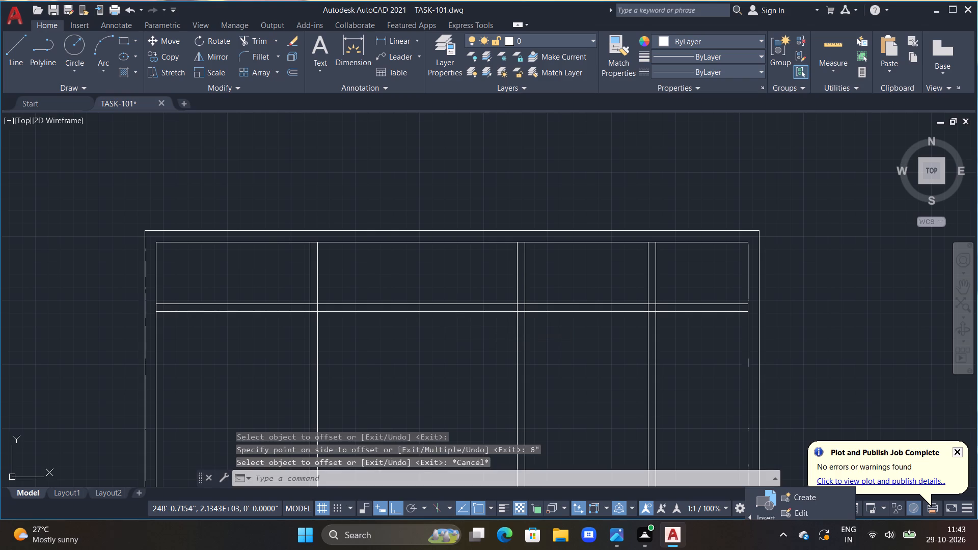
key("Escape")
Trim away both horizontal partition lines between the left and middle vertical partitions.
type("TR")
key("space")
left_click_drag(442, 274, 424, 395)
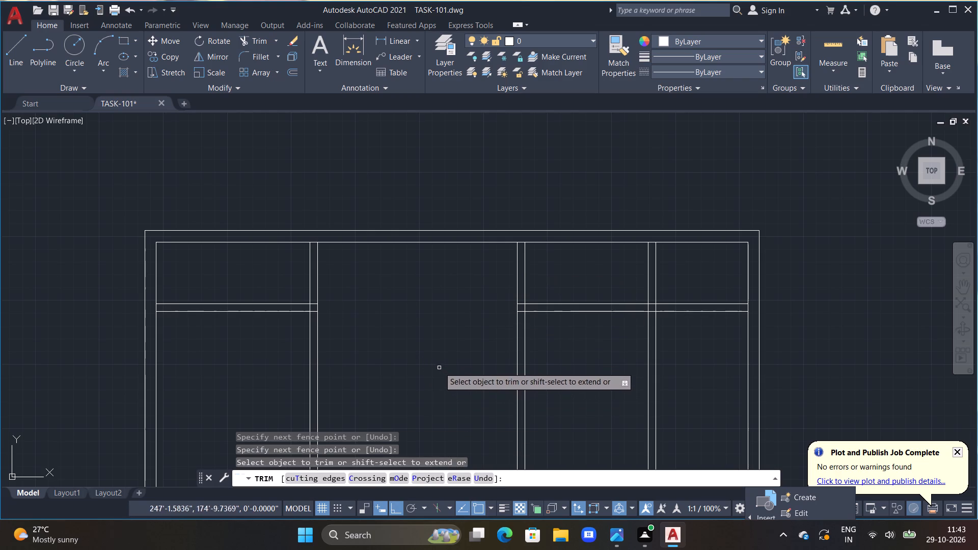
middle_click_drag(285, 348, 307, 355)
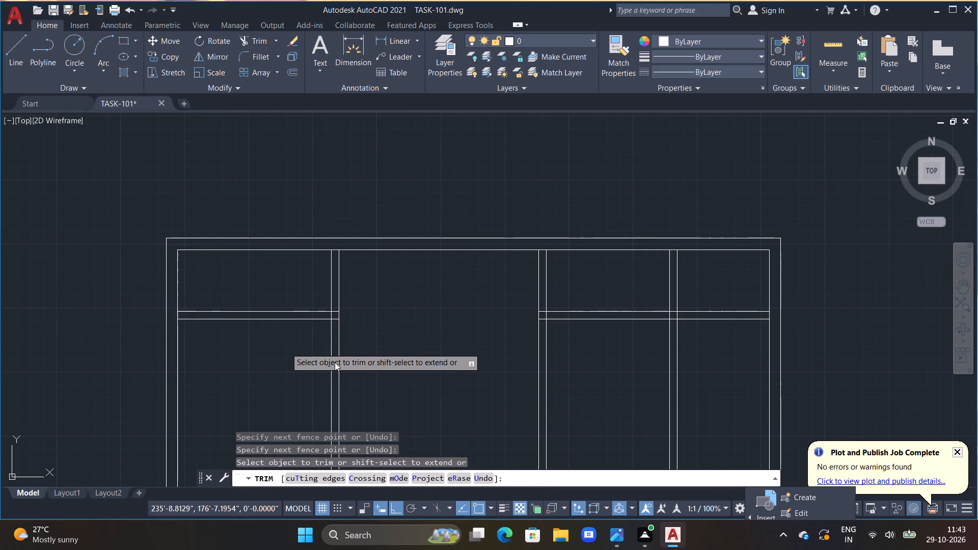
scroll(547, 321, "up", 1)
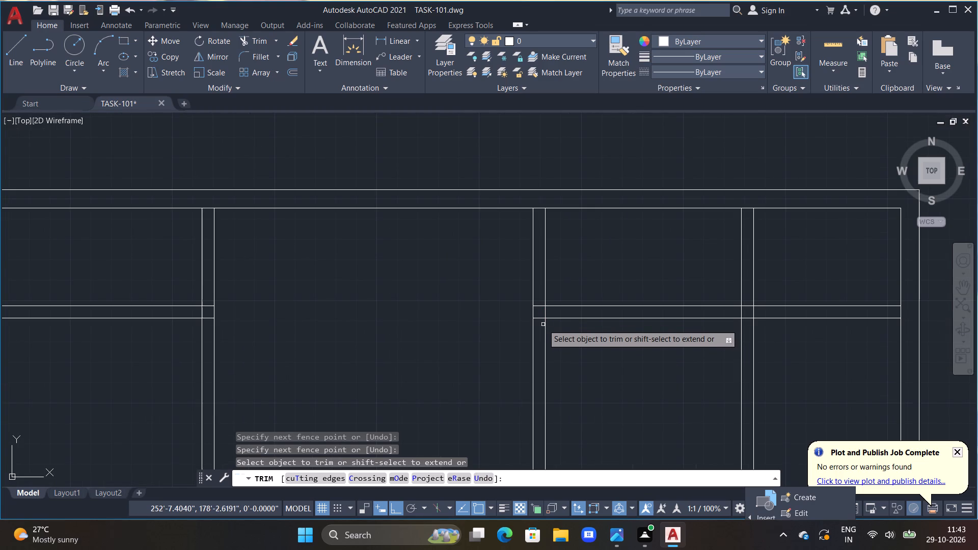
key("Escape")
key("Escape")
scroll(253, 324, "up", 1)
key("Escape")
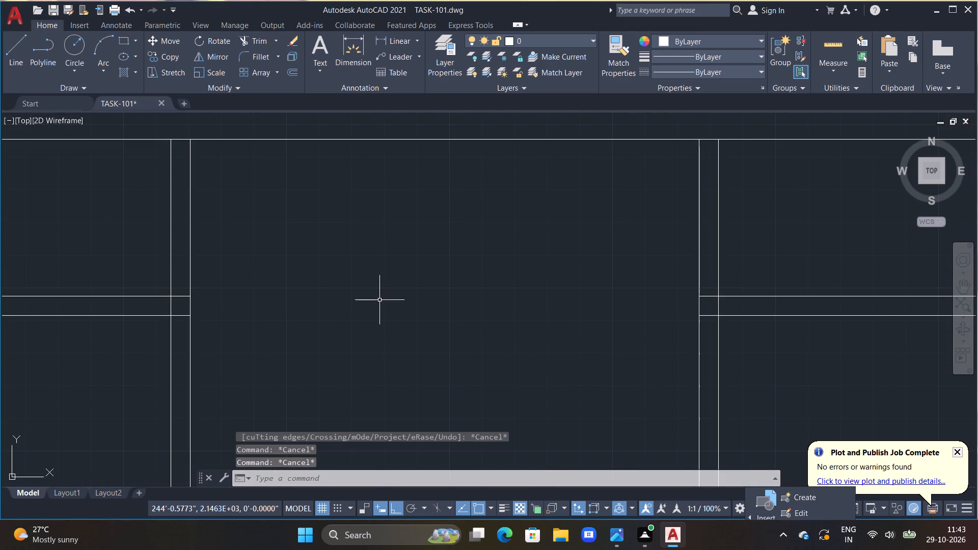
Draw a stub closing the left horizontal partition: 6" right from its lower line's end, 6" up, and back to its upper line's end.
type("L")
key("space")
double_click(193, 317)
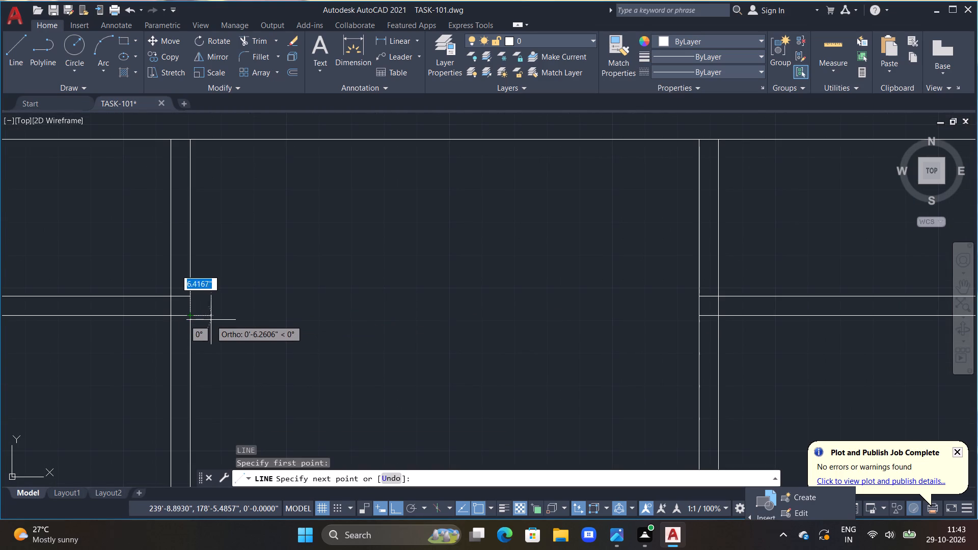
type("6\"")
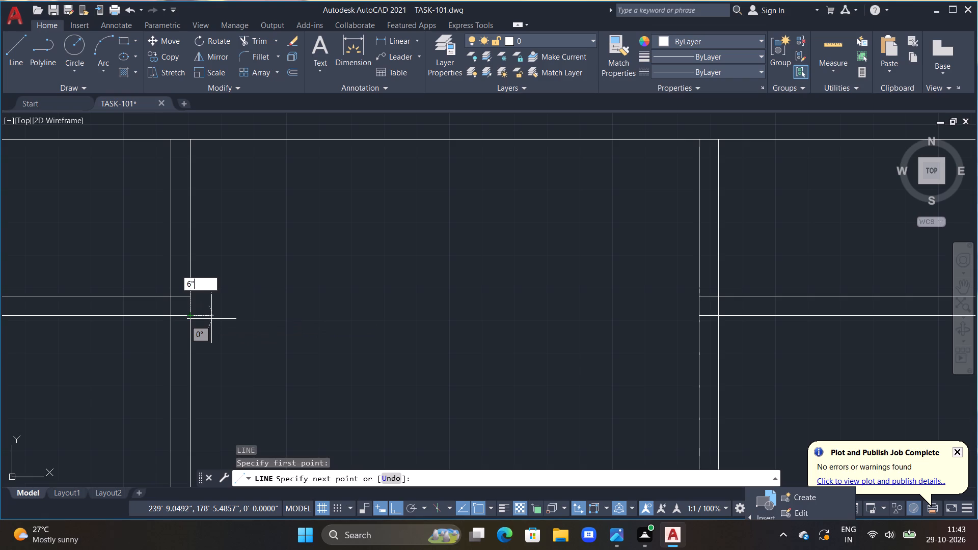
key("Return")
type("6\"")
key("Return")
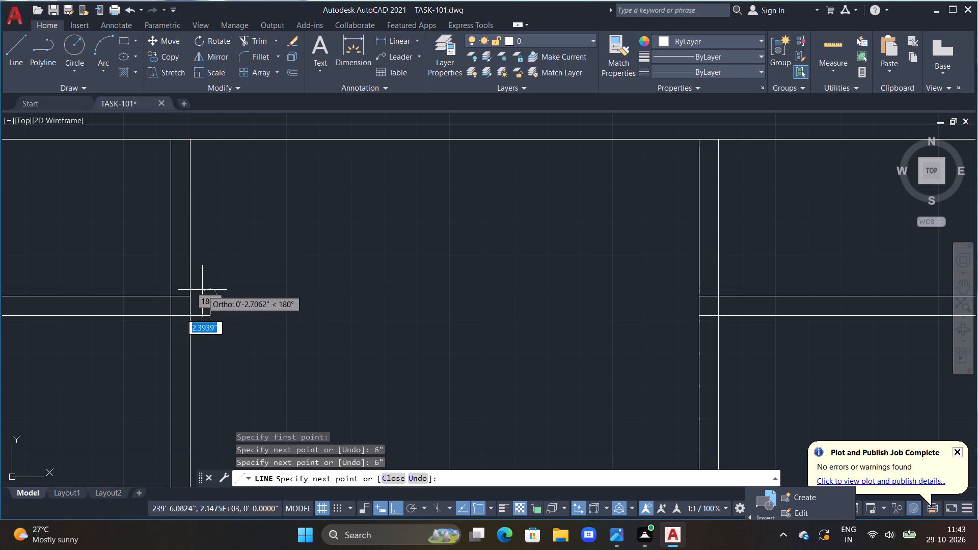
double_click(188, 296)
key("Escape")
Draw a 6" line leftward from the lower line's end of the horizontal partition at the middle vertical partition.
key("l")
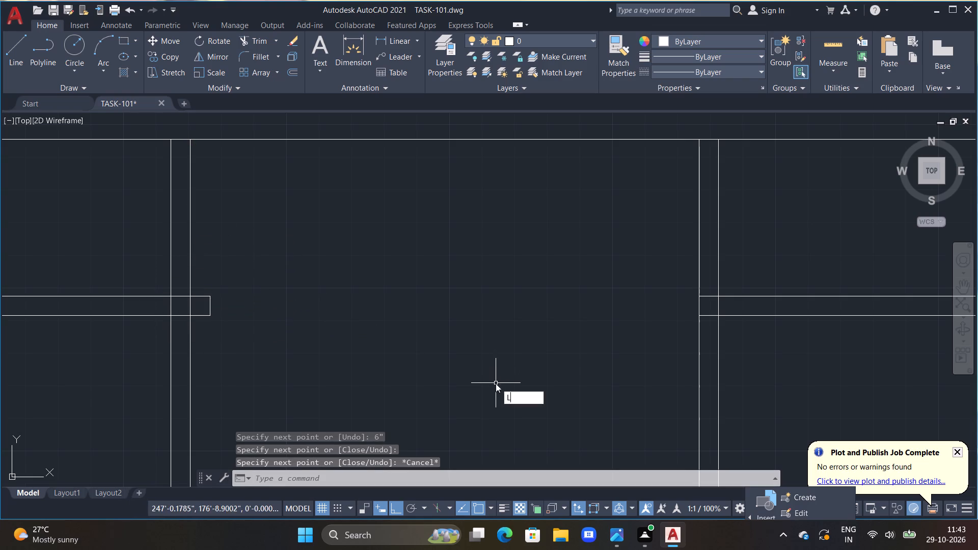
key("space")
left_click_drag(702, 316, 689, 317)
type("6\"")
key("Return")
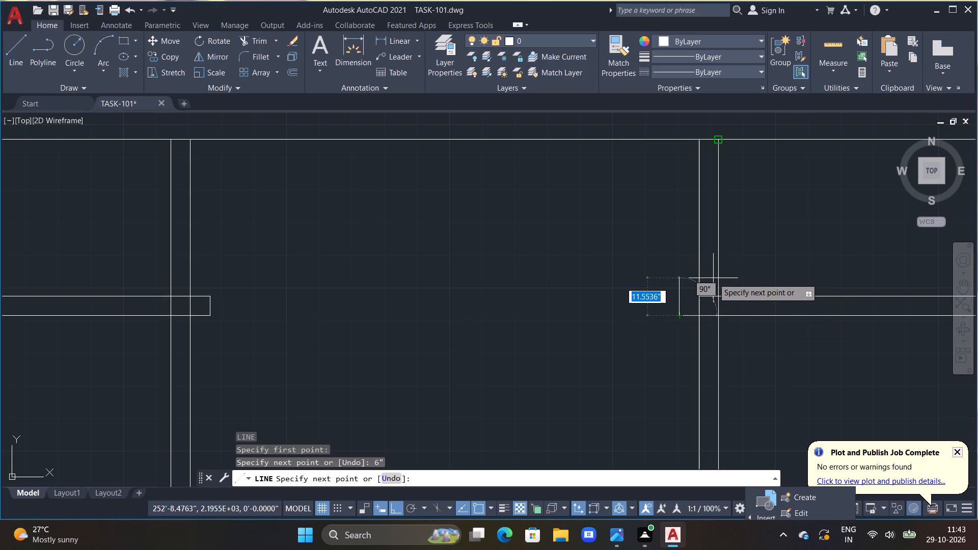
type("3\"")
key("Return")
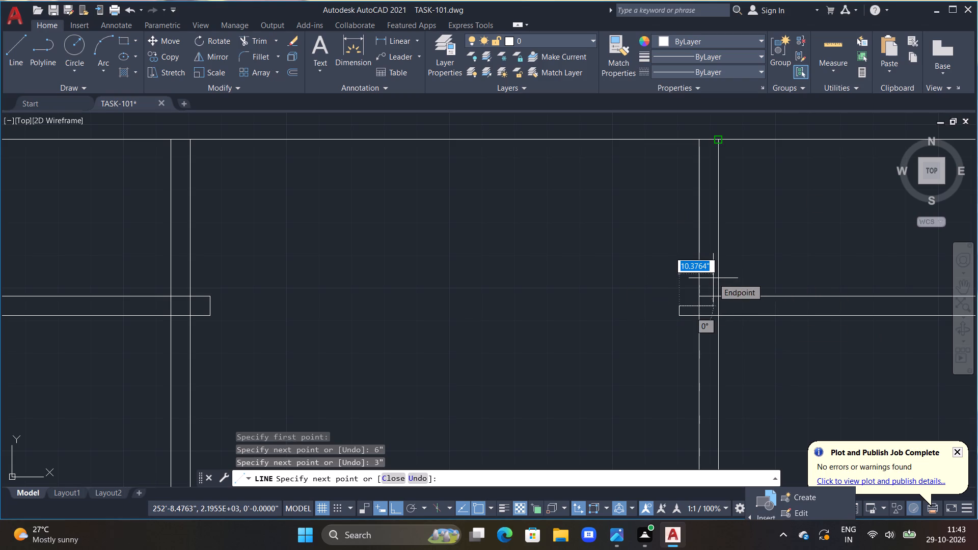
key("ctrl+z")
Continue the line 6" up and back to the horizontal partition's upper line to close the stub.
type("6\"")
key("Return")
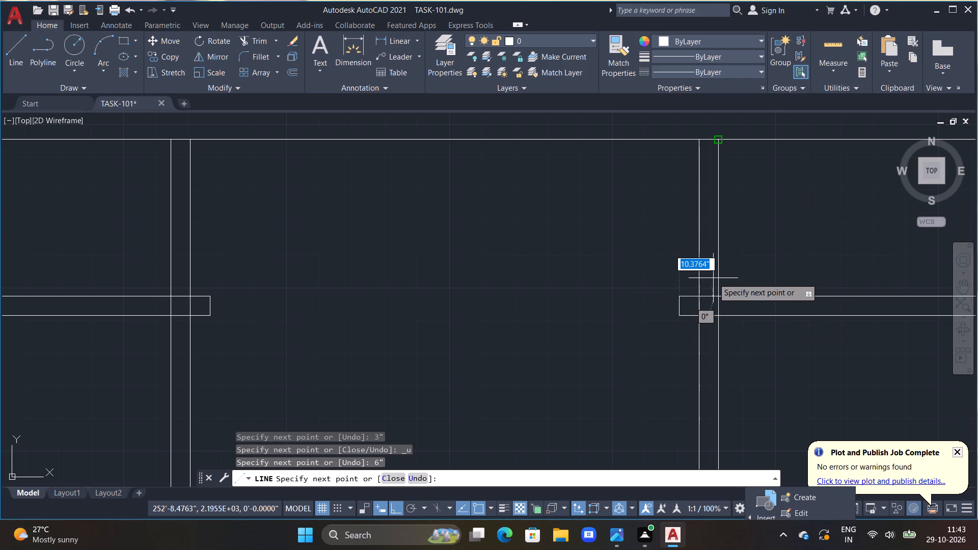
double_click(702, 297)
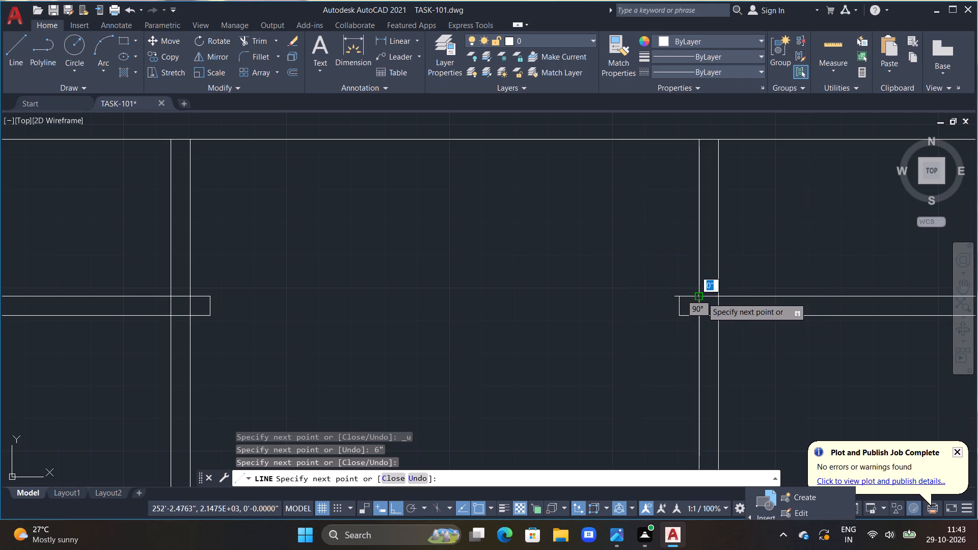
key("Escape")
Draw a short vertical line across the left horizontal partition near the left wall, and offset it 1'6" to the right.
scroll(562, 295, "down", 3)
middle_click_drag(325, 327, 393, 308)
middle_click_drag(375, 309, 417, 275)
scroll(392, 262, "up", 1)
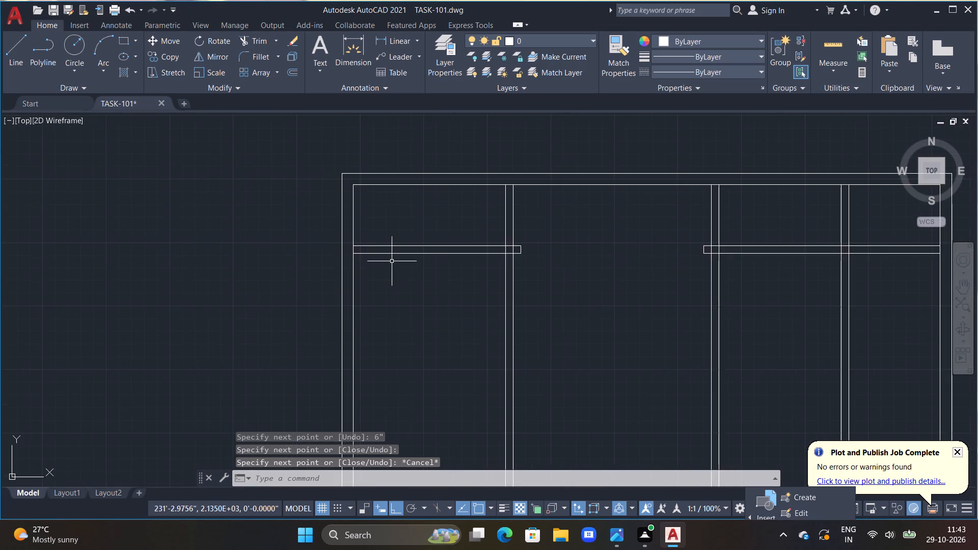
scroll(392, 261, "up", 2)
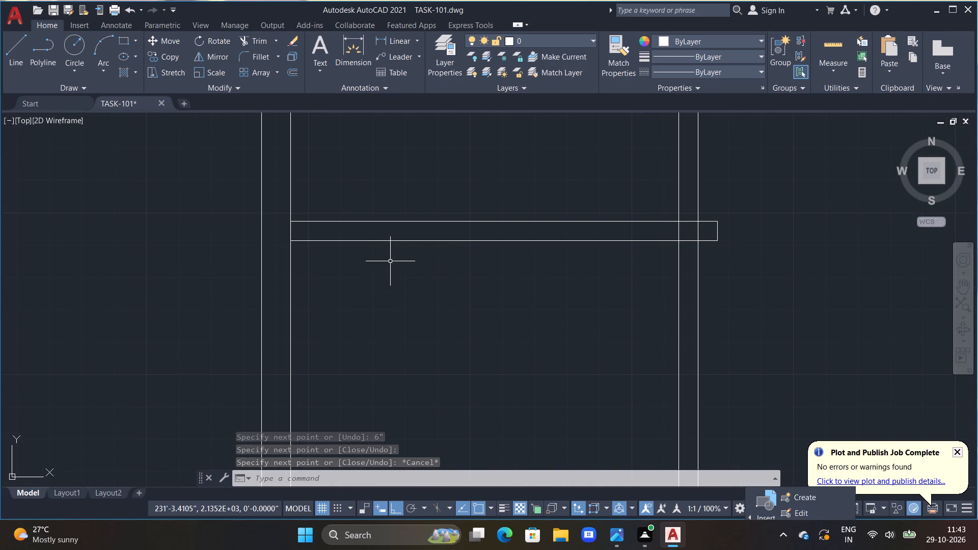
scroll(308, 215, "up", 1)
type("L")
key("space")
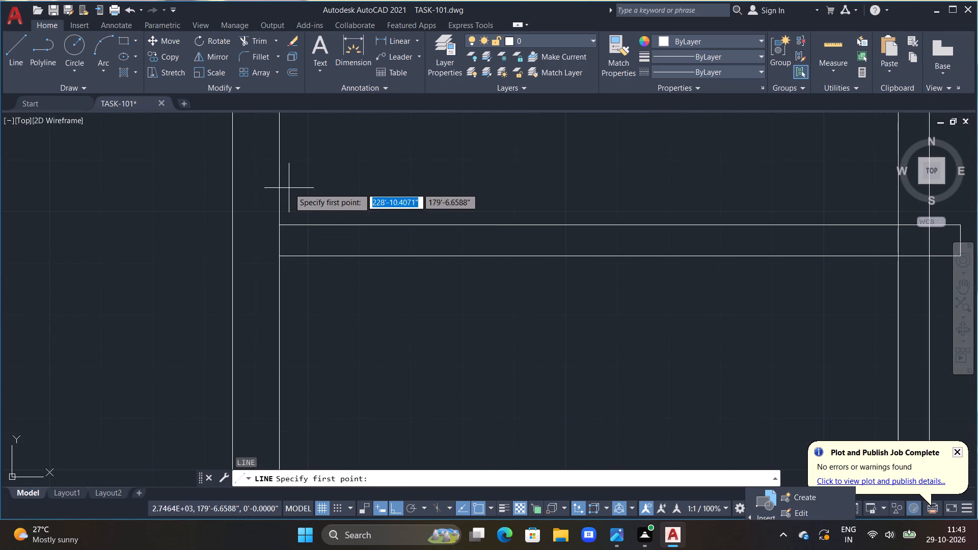
left_click(307, 198)
left_click(306, 312)
key("Escape")
type("OFF")
key("space")
type("1'6\"")
key("Return")
left_click_drag(308, 311, 318, 313)
left_click(413, 329)
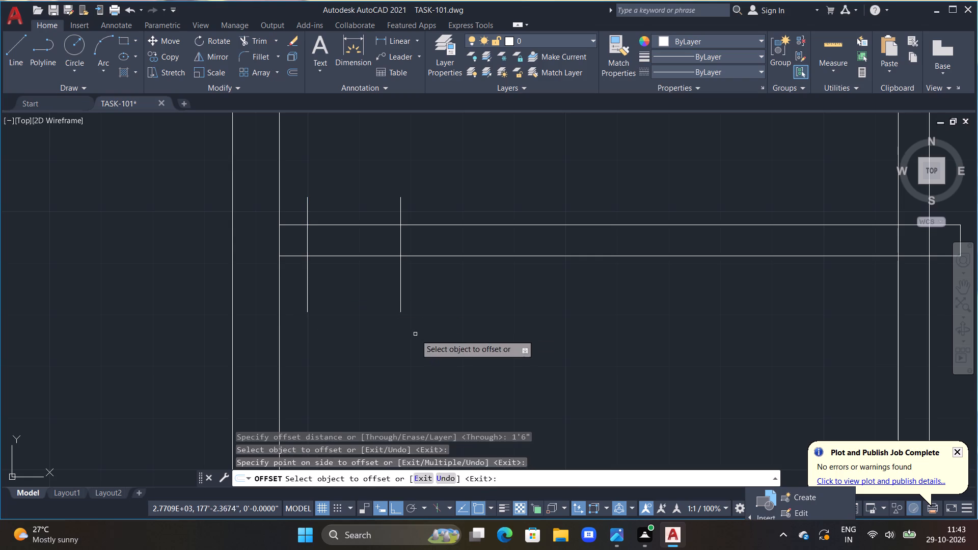
key("Escape")
Trim the left wall junction, the partition lines between the two cut lines and the cut lines' overhangs to leave an opening.
type("TR")
key("space")
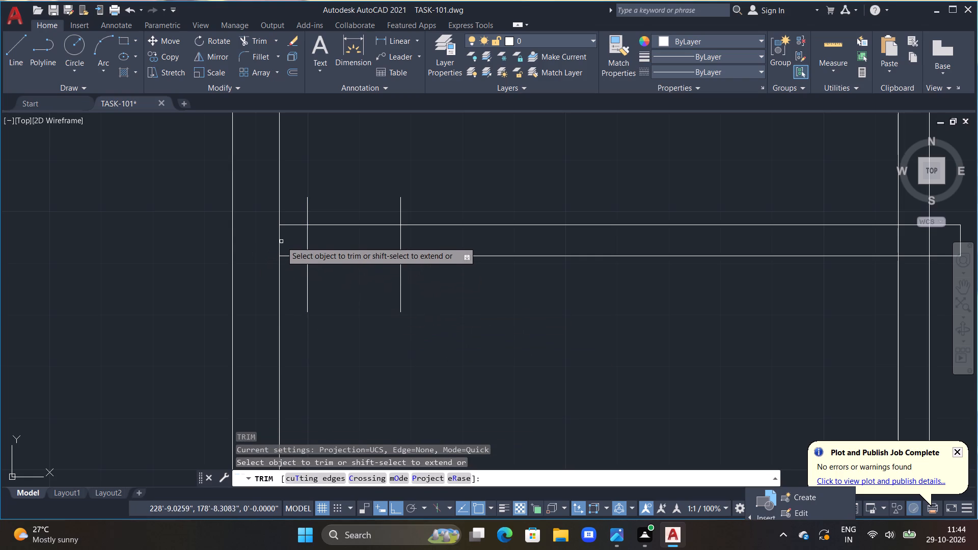
double_click(276, 238)
left_click(287, 245)
left_click_drag(294, 269, 416, 294)
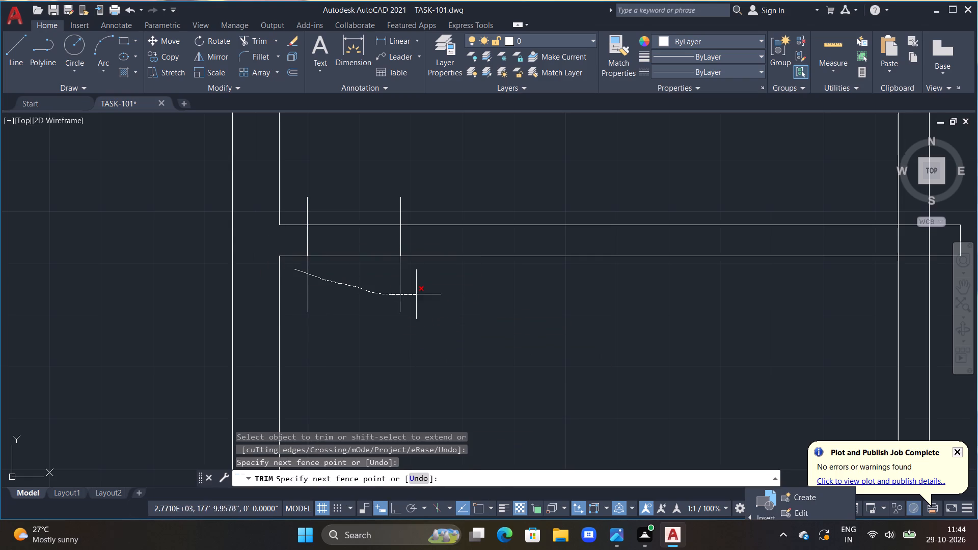
left_click_drag(416, 294, 369, 219)
left_click_drag(307, 207, 329, 211)
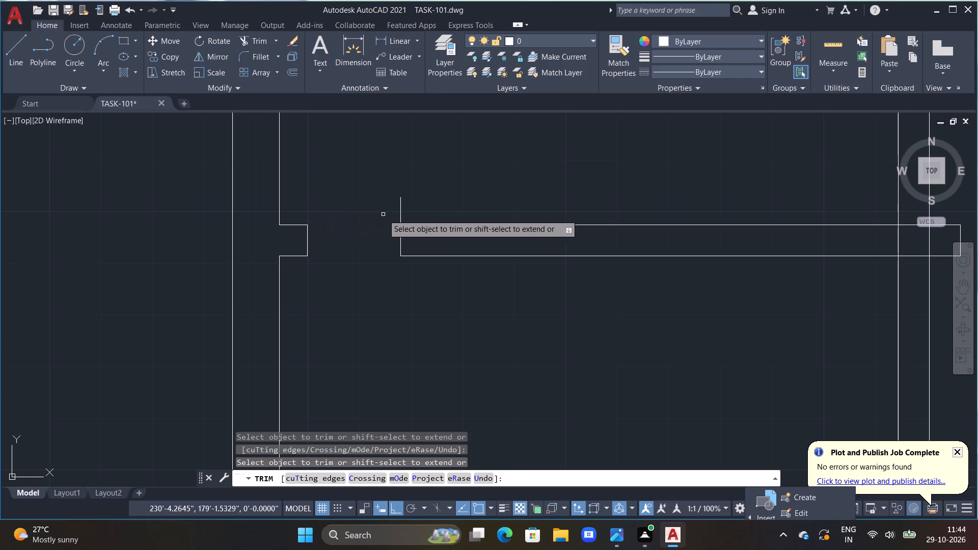
left_click(403, 213)
left_click(378, 240)
scroll(350, 272, "down", 1)
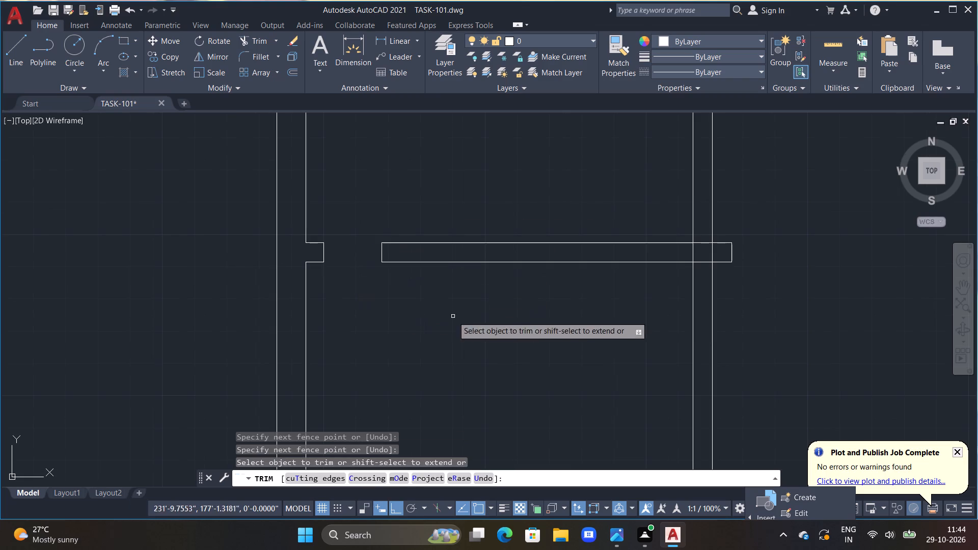
Trim the left vertical partition's lines below the horizontal partition and clear the overlapping lines where the two cross.
middle_click_drag(619, 309, 454, 311)
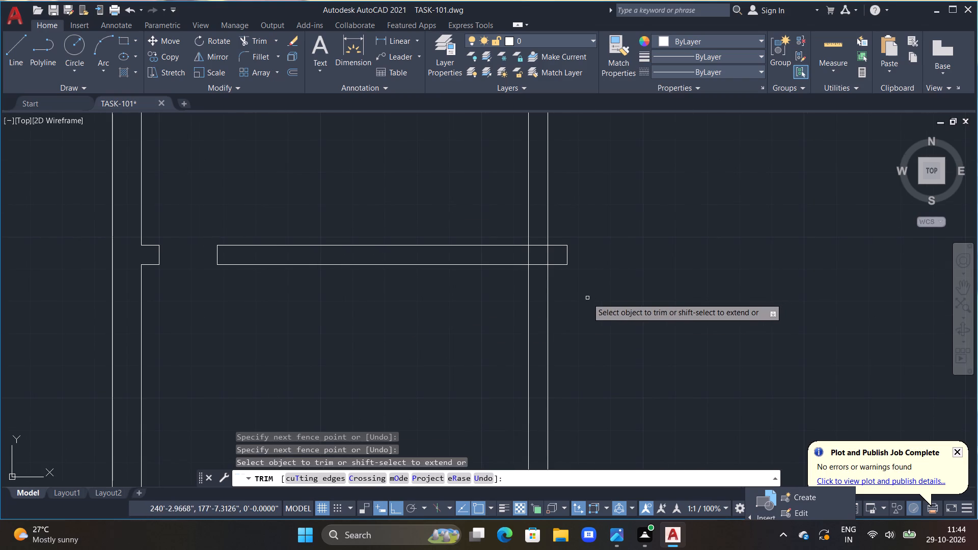
left_click_drag(586, 297, 468, 335)
left_click(536, 244)
left_click_drag(546, 254, 536, 254)
left_click_drag(523, 254, 516, 254)
left_click(547, 254)
Trim the top wall's inner line between the two lines of the left vertical partition.
scroll(579, 198, "down", 3)
scroll(577, 177, "up", 1)
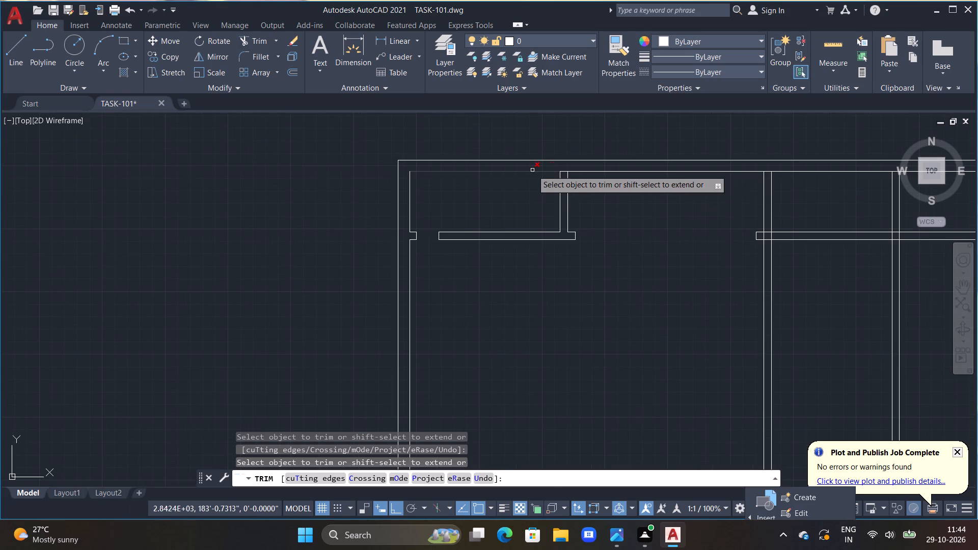
scroll(546, 163, "up", 2)
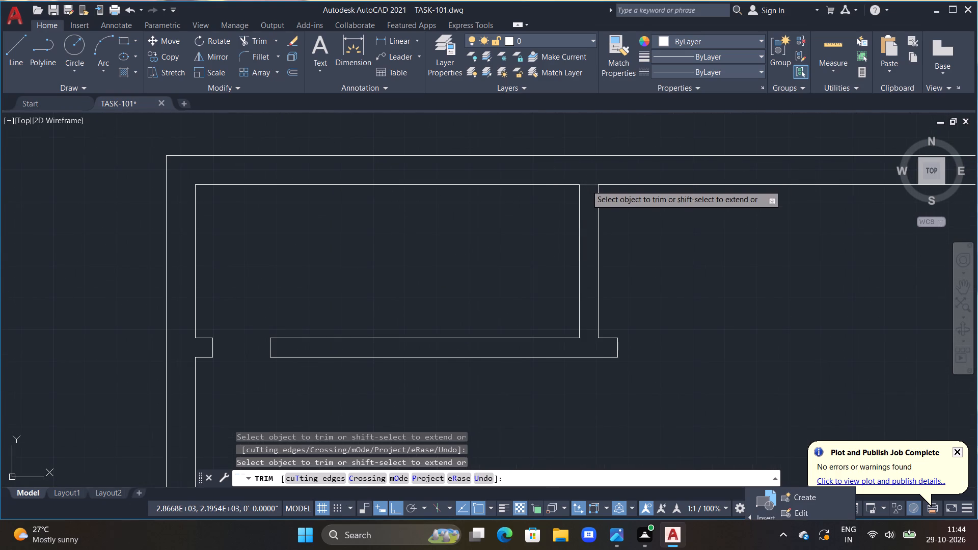
left_click(586, 185)
key("Escape")
key("Escape")
key("Escape")
key("Escape")
key("Escape")
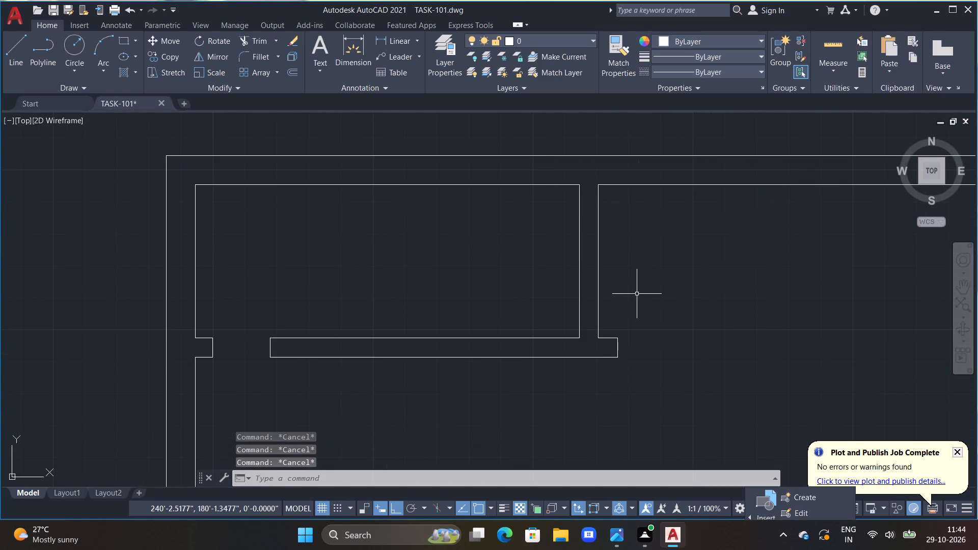
Draw a short horizontal line across the left vertical partition near the top wall, and offset it 2' downward.
type("L")
key("space")
left_click(560, 218)
left_click(626, 214)
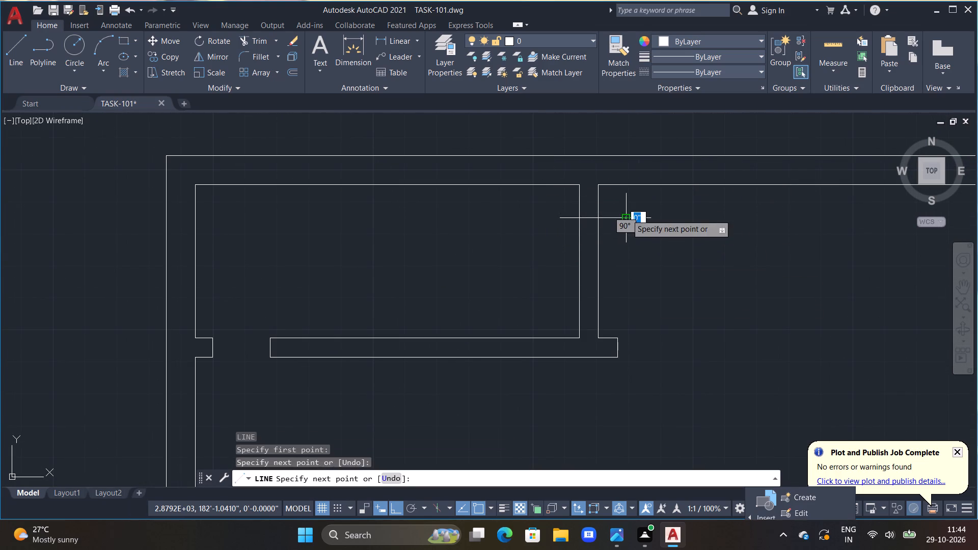
key("Escape")
type("OFF 2'")
key("Return")
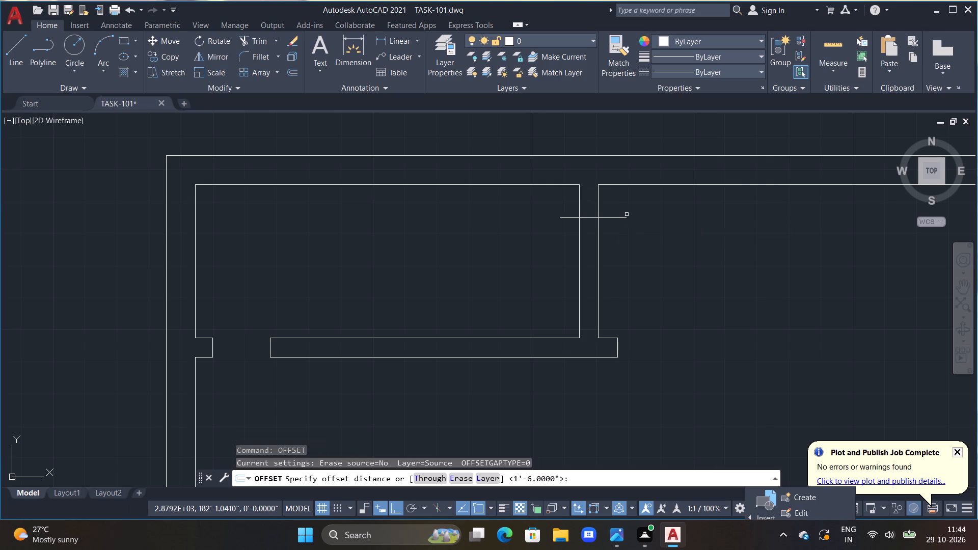
double_click(619, 216)
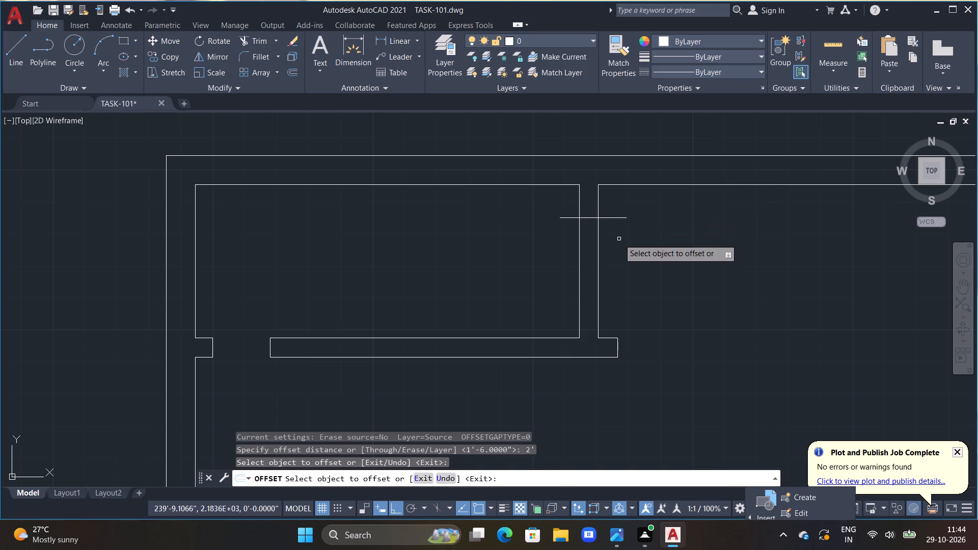
double_click(614, 219)
double_click(622, 261)
key("Escape")
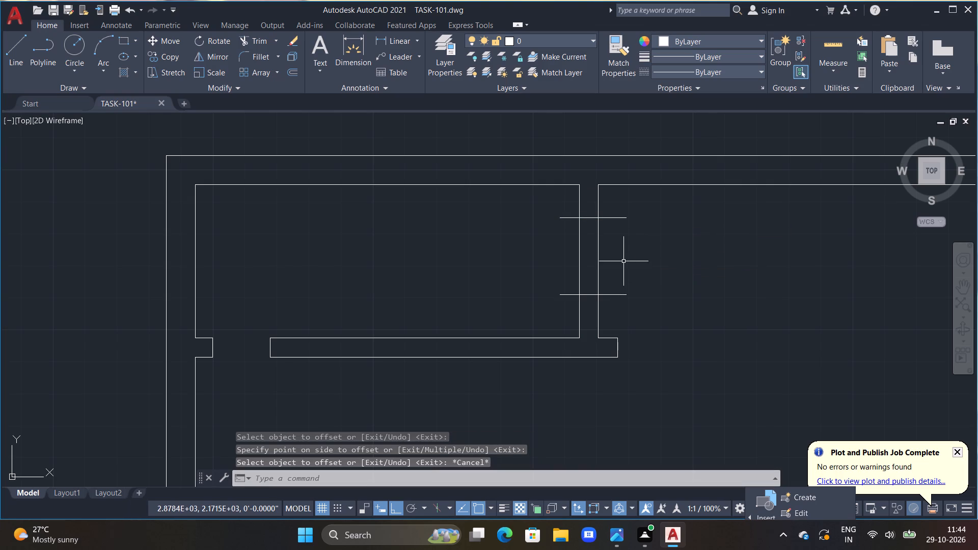
Trim the left vertical partition between its two horizontal cut lines, along with the cut lines' overhangs, to leave an opening.
key("t")
type("R")
key("space")
left_click_drag(615, 205, 553, 247)
left_click_drag(566, 219, 572, 239)
left_click_drag(578, 250, 610, 289)
left_click_drag(615, 297, 607, 279)
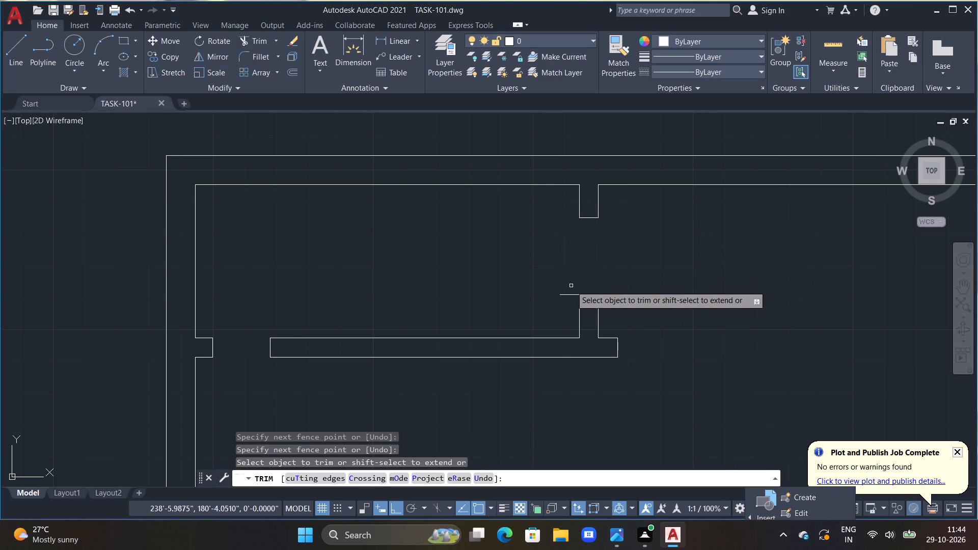
triple_click(569, 294)
left_click(619, 252)
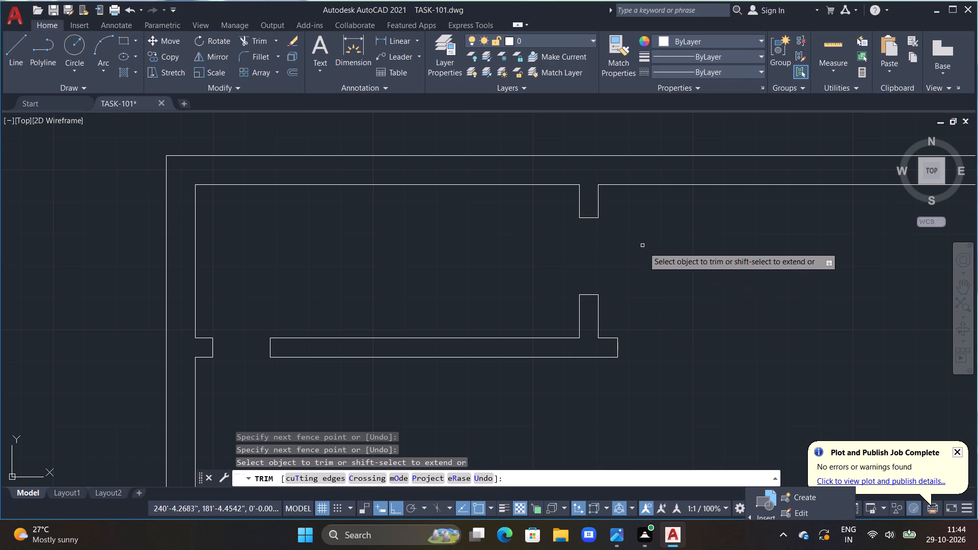
scroll(647, 252, "down", 2)
middle_click_drag(683, 302, 619, 302)
key("Escape")
key("Escape")
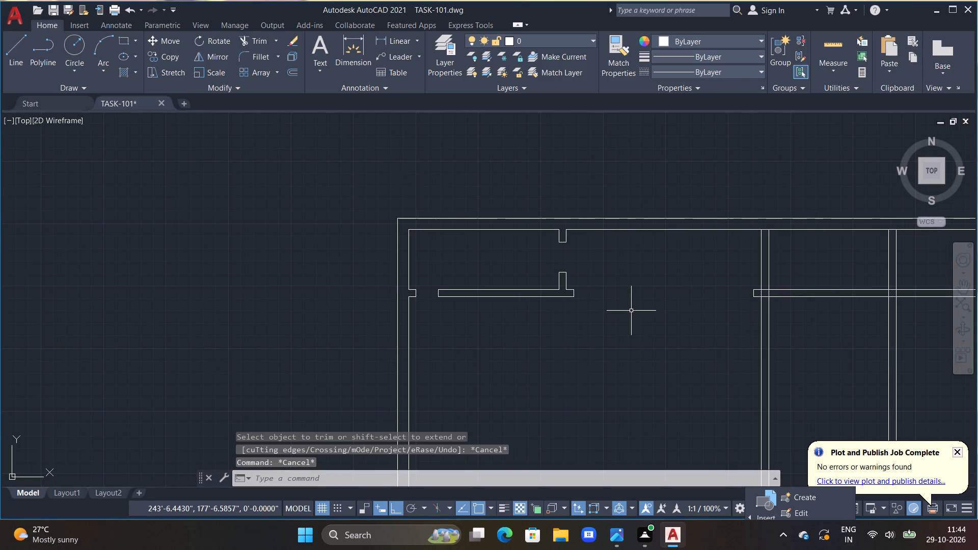
key("Escape")
Draw two short horizontal lines across the middle vertical partition, level with the edges of the left partition's opening.
middle_click_drag(685, 314, 683, 314)
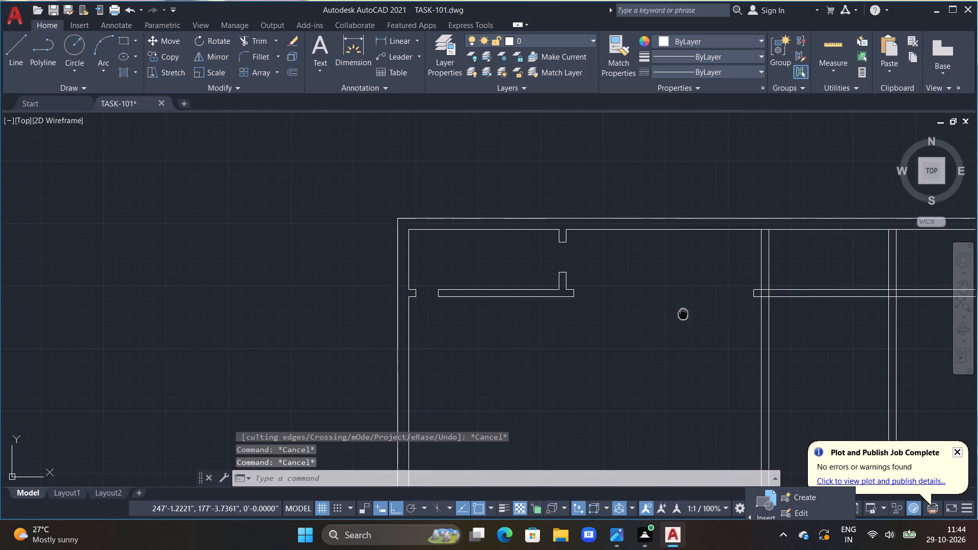
middle_click_drag(683, 314, 549, 308)
middle_click_drag(718, 304, 680, 301)
key("Escape")
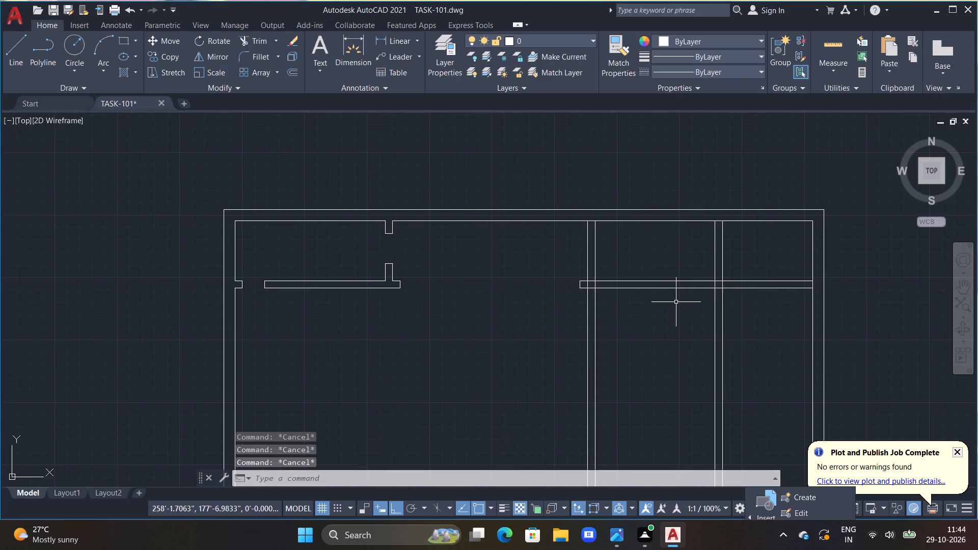
key("Escape")
key("l")
key("space")
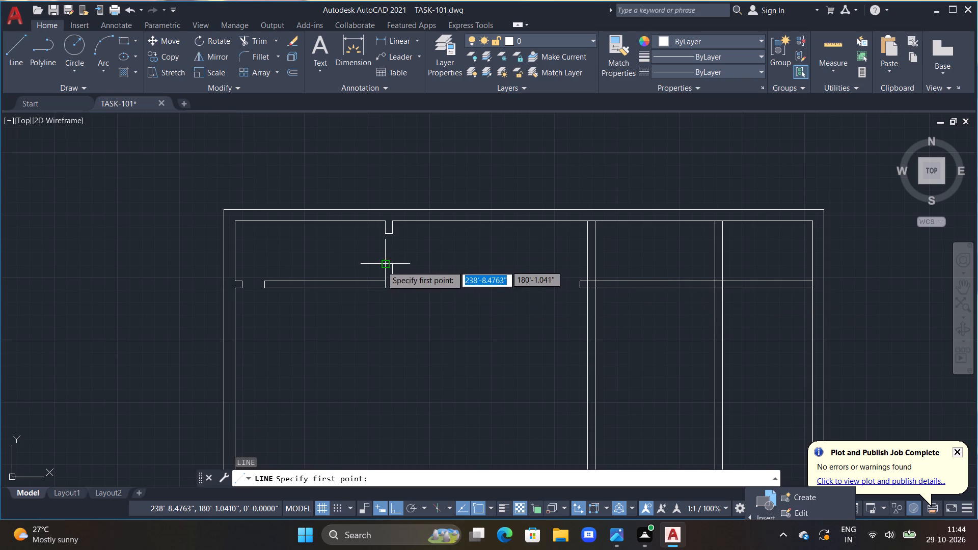
left_click(585, 266)
left_click(608, 266)
key("Escape")
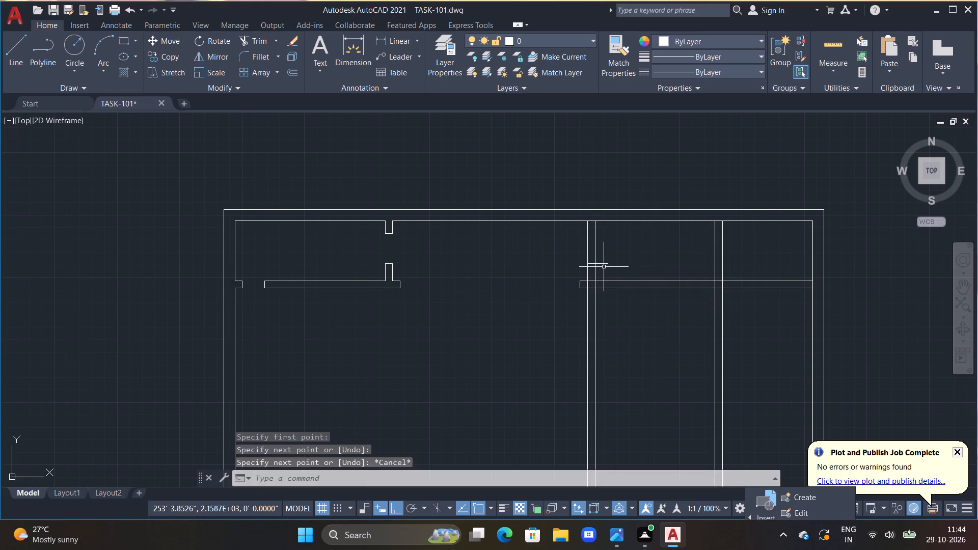
type("L")
key("space")
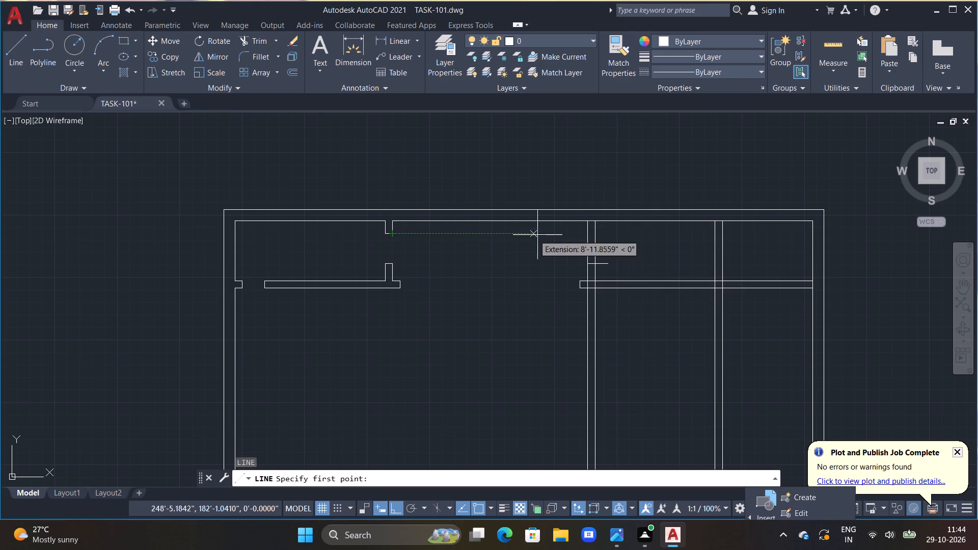
left_click(586, 237)
left_click_drag(586, 237, 602, 238)
left_click(615, 238)
key("Escape")
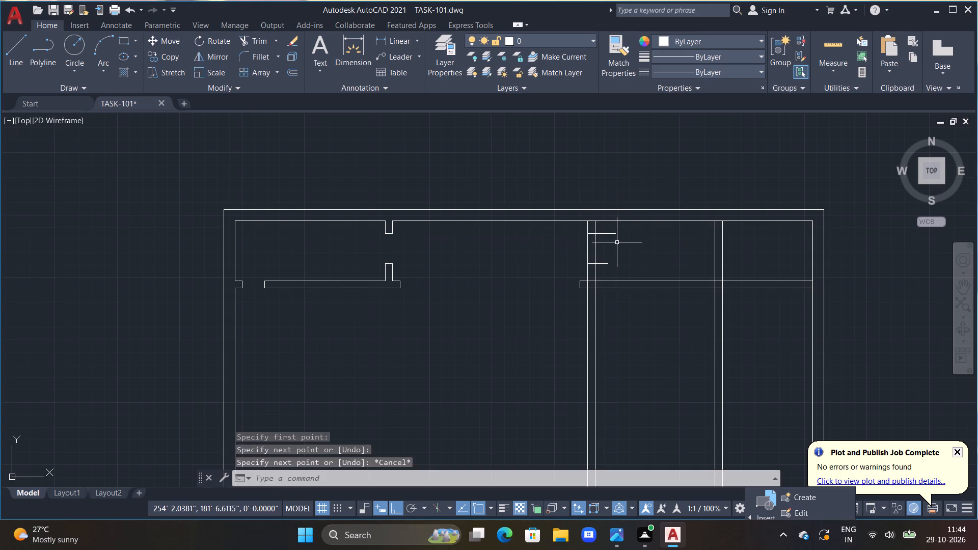
Trim the top wall's inner line at the middle vertical partition, the partition between its cut lines, and the cut lines' overhangs.
key("t")
type("R")
key("space")
left_click(591, 221)
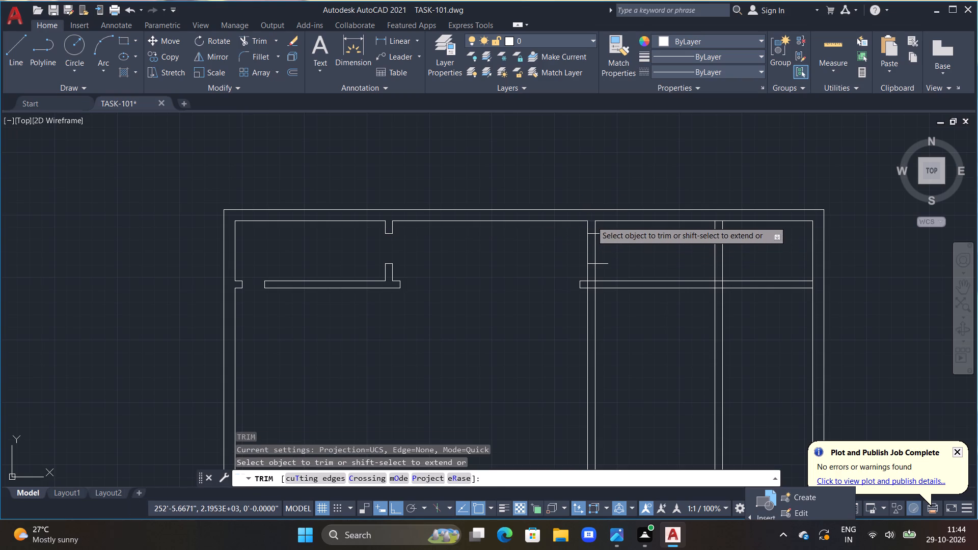
left_click_drag(604, 230, 587, 244)
left_click_drag(577, 248, 569, 251)
double_click(605, 266)
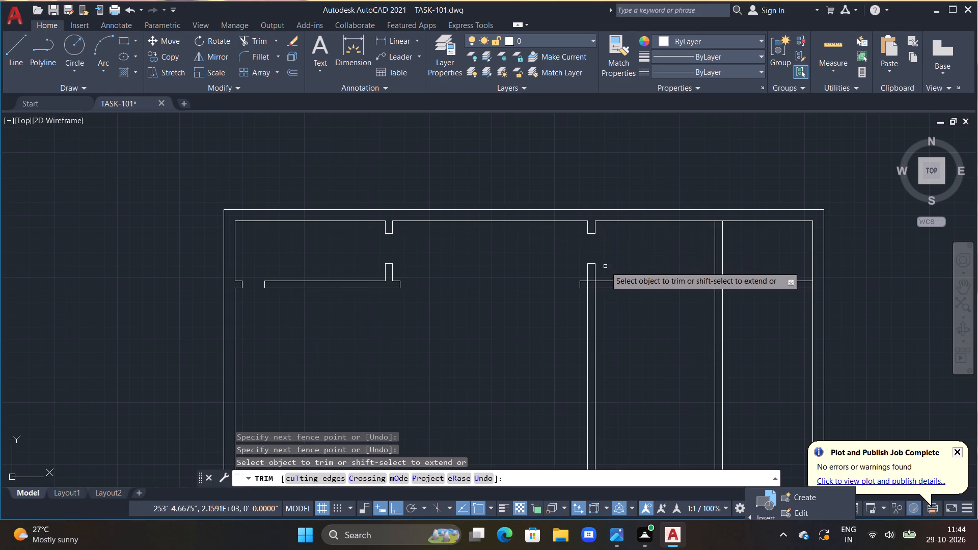
Clear the overlapping lines where the middle vertical partition crosses the horizontal partition, and trim its lines below that crossing.
scroll(591, 285, "up", 3)
left_click_drag(586, 269, 577, 282)
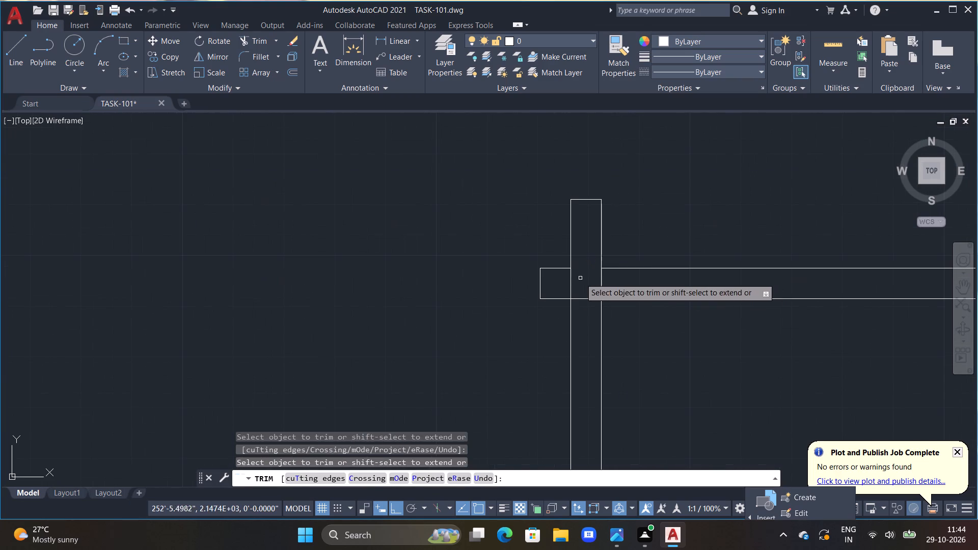
left_click(574, 285)
double_click(569, 285)
left_click(603, 282)
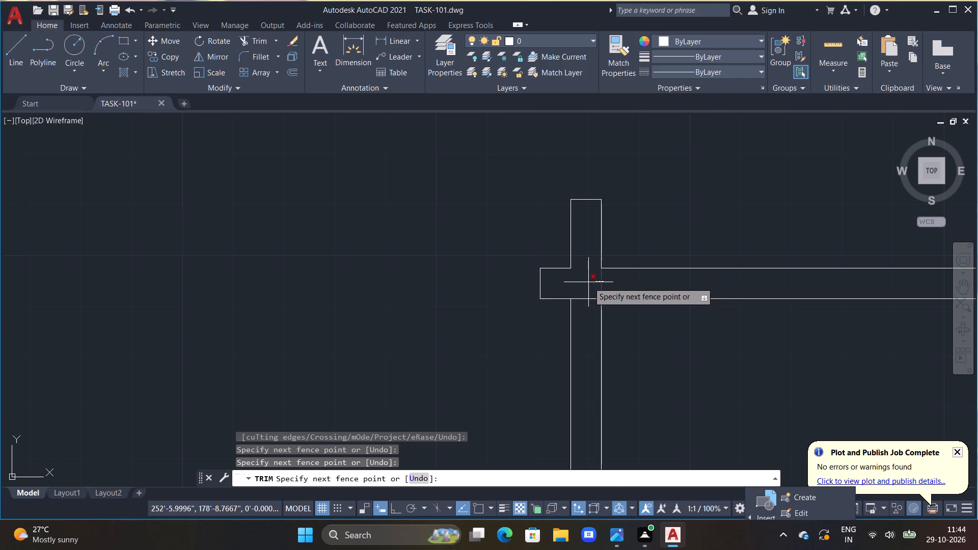
left_click(588, 283)
scroll(647, 309, "down", 3)
left_click_drag(659, 348, 533, 361)
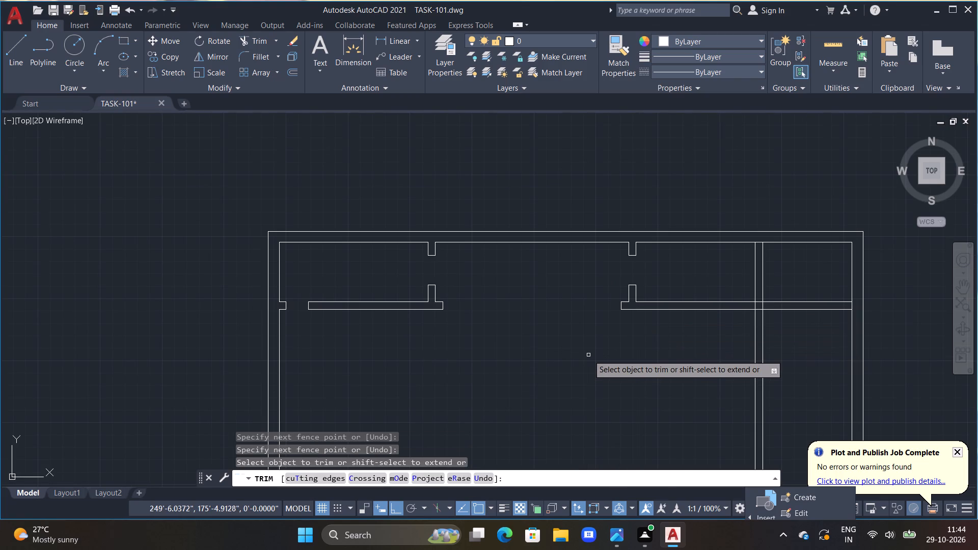
Trim the right vertical partition's lines below the horizontal partition.
middle_click_drag(670, 399, 583, 396)
left_click_drag(692, 341, 581, 382)
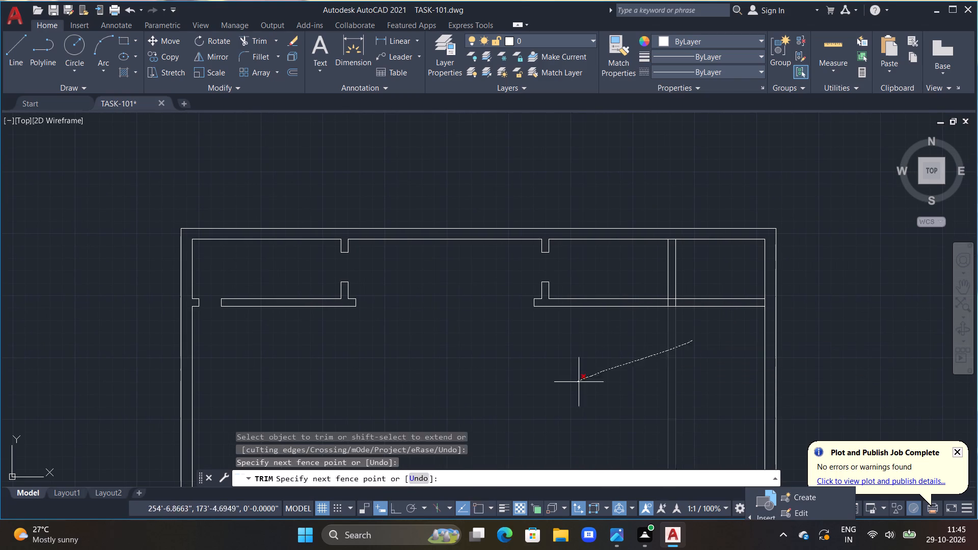
left_click_drag(581, 382, 587, 381)
scroll(667, 274, "up", 2)
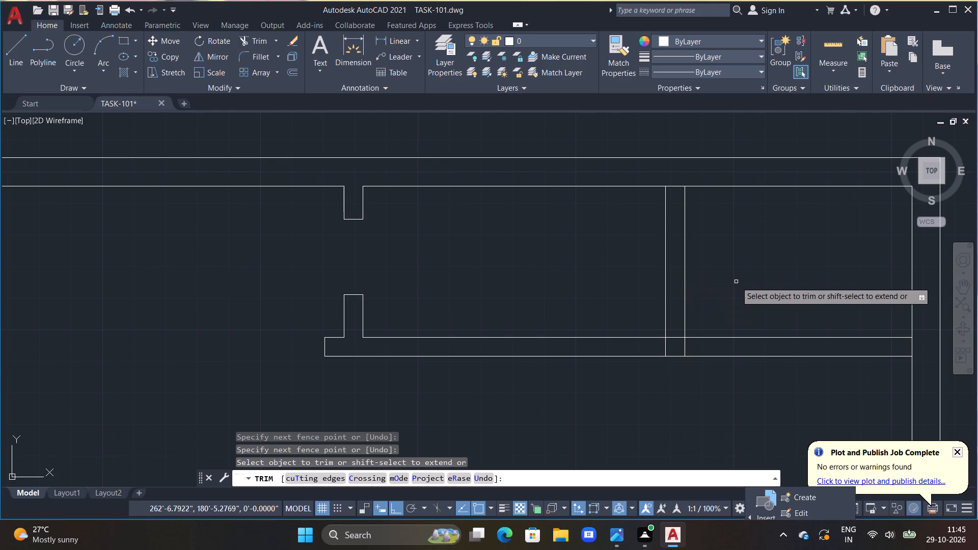
key("Escape")
Draw a short horizontal line across the right vertical partition, level with the middle opening's upper edge, and offset it 1'6" downward.
key("l")
key("space")
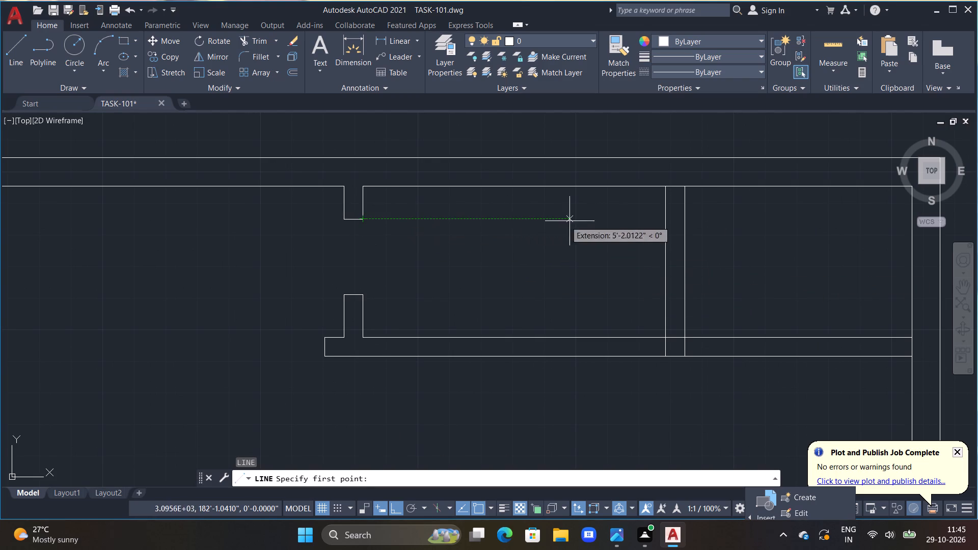
left_click(666, 217)
left_click(713, 208)
key("Escape")
type("OFF")
key("space")
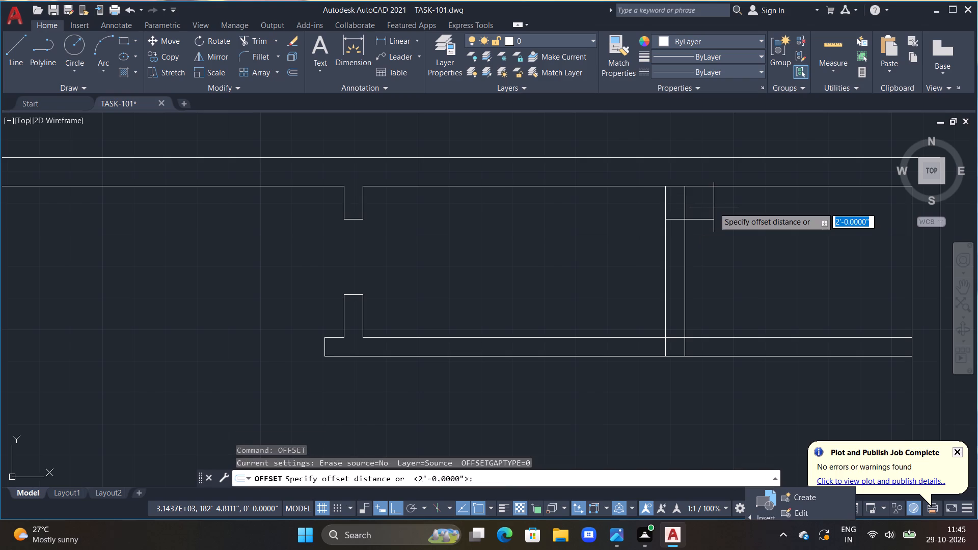
type("1'6\"")
key("Return")
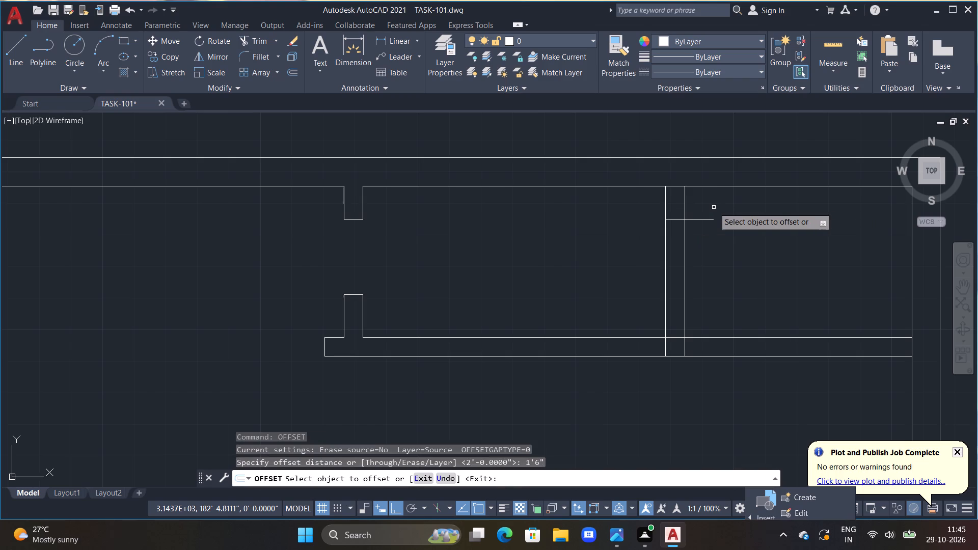
left_click(688, 220)
left_click(712, 264)
key("Escape")
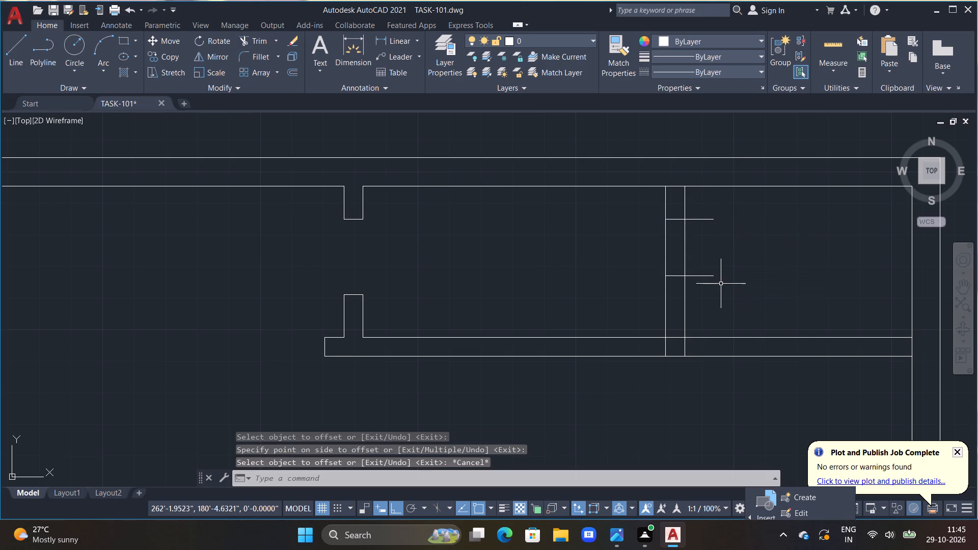
Trim the right vertical partition between its two cut lines and remove the cut lines' overhangs to leave an opening.
type("TR")
key("space")
left_click_drag(705, 210, 648, 259)
left_click(641, 263)
left_click_drag(694, 258, 700, 272)
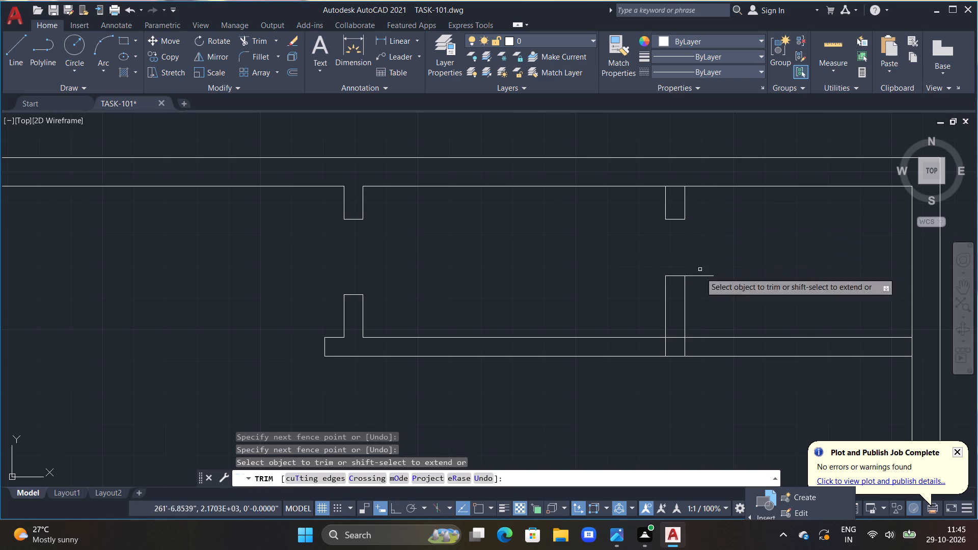
left_click_drag(700, 272, 713, 314)
left_click(713, 314)
left_click_drag(698, 272, 697, 266)
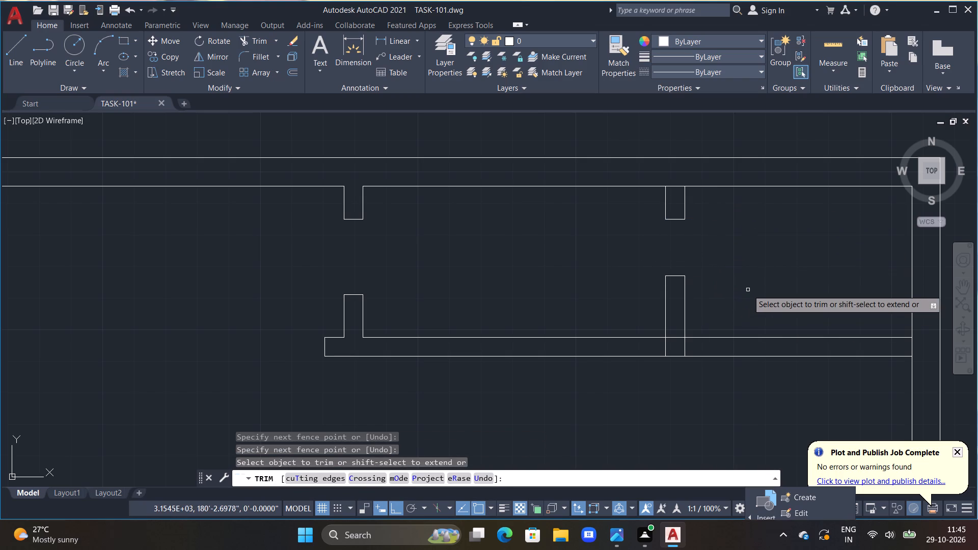
Trim the overlapping lines at the right vertical partition's junctions with the horizontal partition and top wall, and at the right wall junction.
double_click(678, 336)
left_click_drag(649, 350, 694, 340)
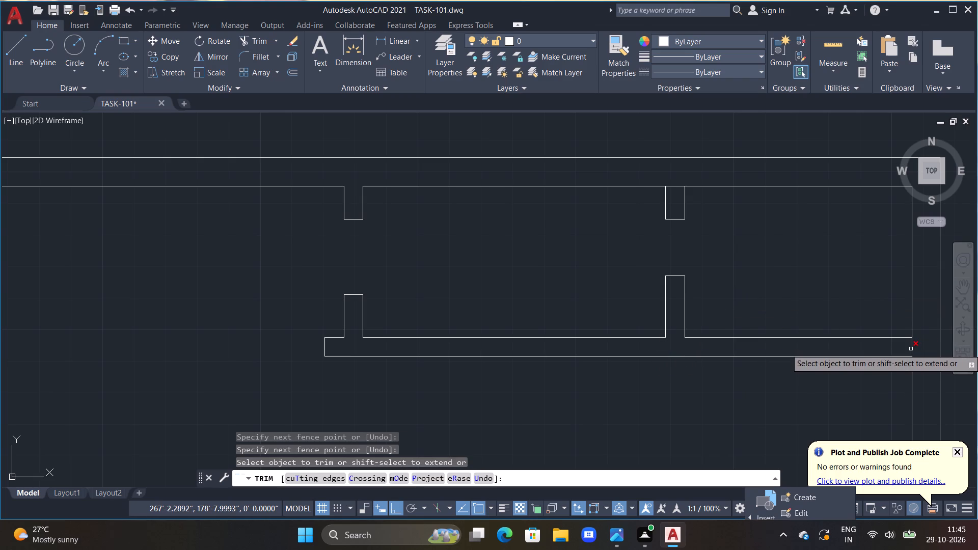
double_click(910, 349)
double_click(915, 347)
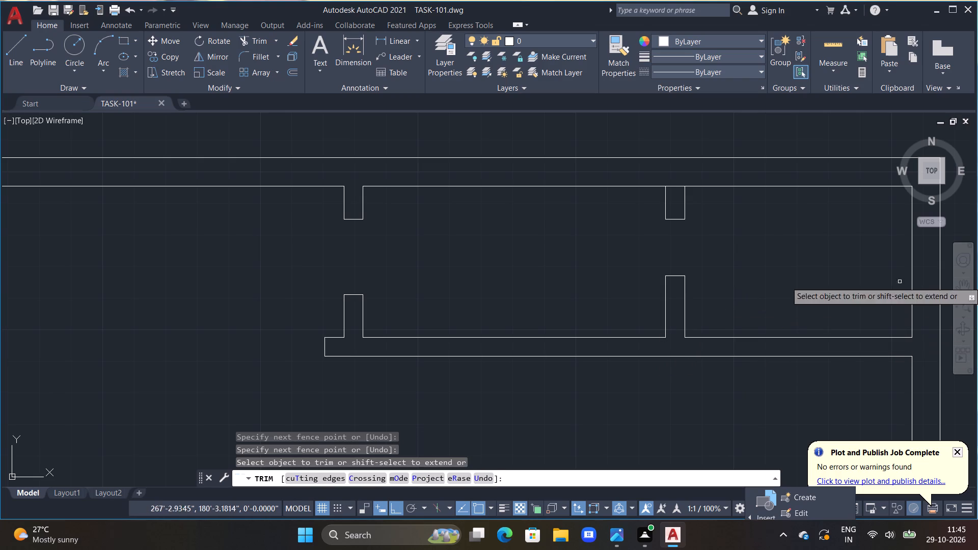
double_click(672, 184)
left_click(675, 192)
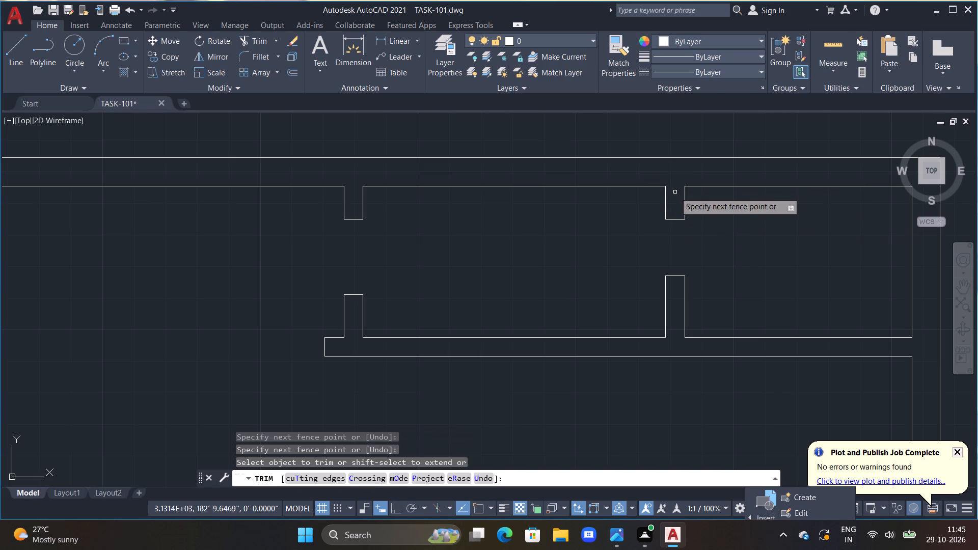
scroll(611, 275, "down", 2)
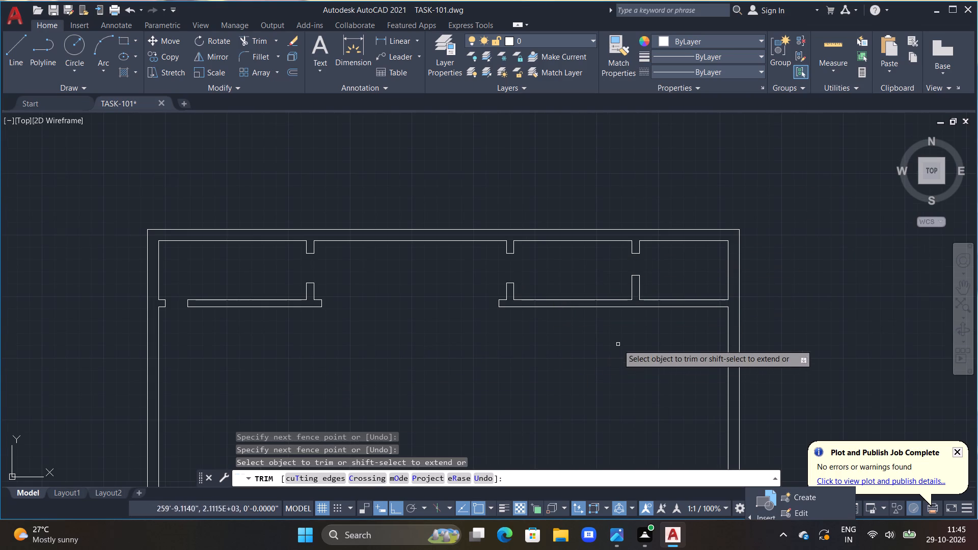
scroll(644, 290, "up", 2)
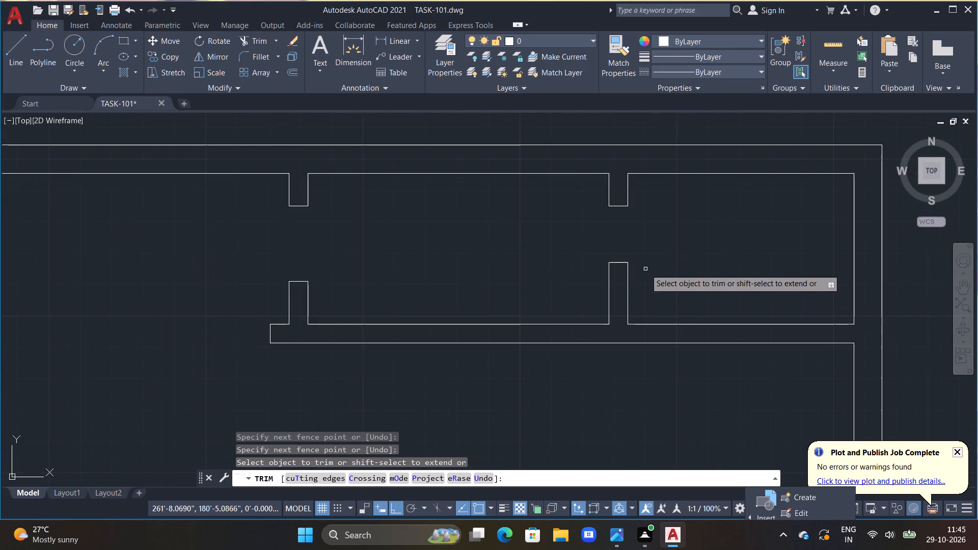
key("Escape")
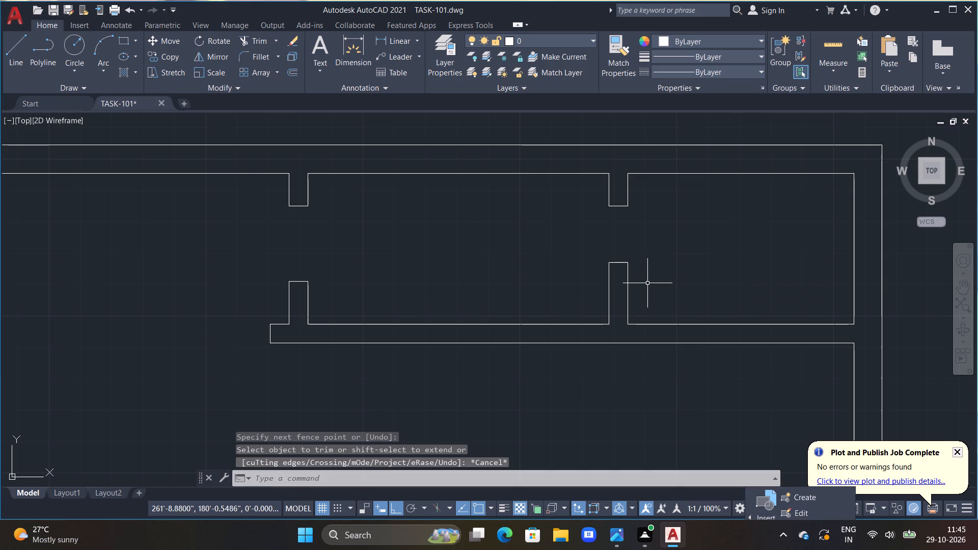
Draw a horizontal line about 1'8" long across the right vertical partition's lower stub, slightly below the stub's end.
key("l")
key("space")
left_click_drag(583, 286, 610, 283)
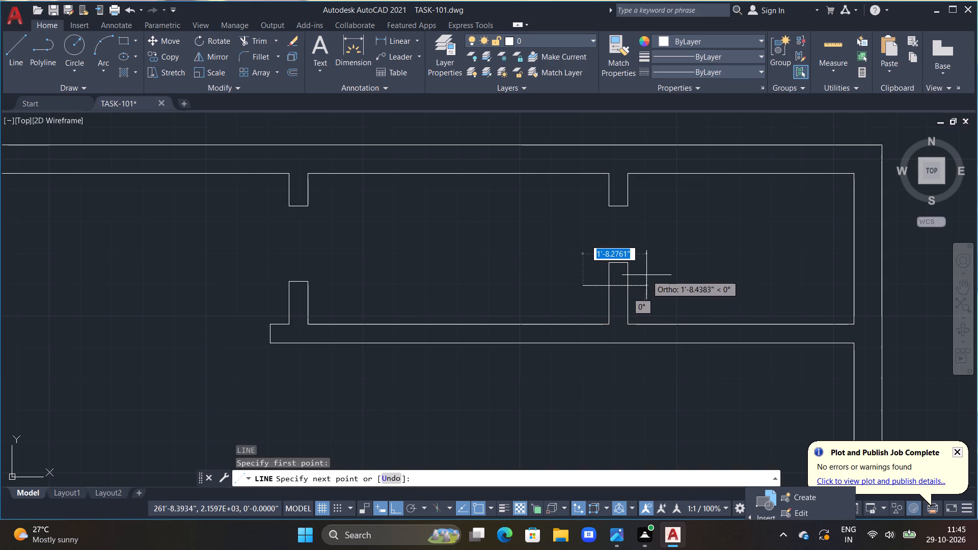
left_click(645, 271)
key("Escape")
Trim the right vertical partition's lower stub above the new line, and clear the line's overhangs and the old end line.
key("t")
key("r")
key("space")
left_click_drag(635, 287, 623, 274)
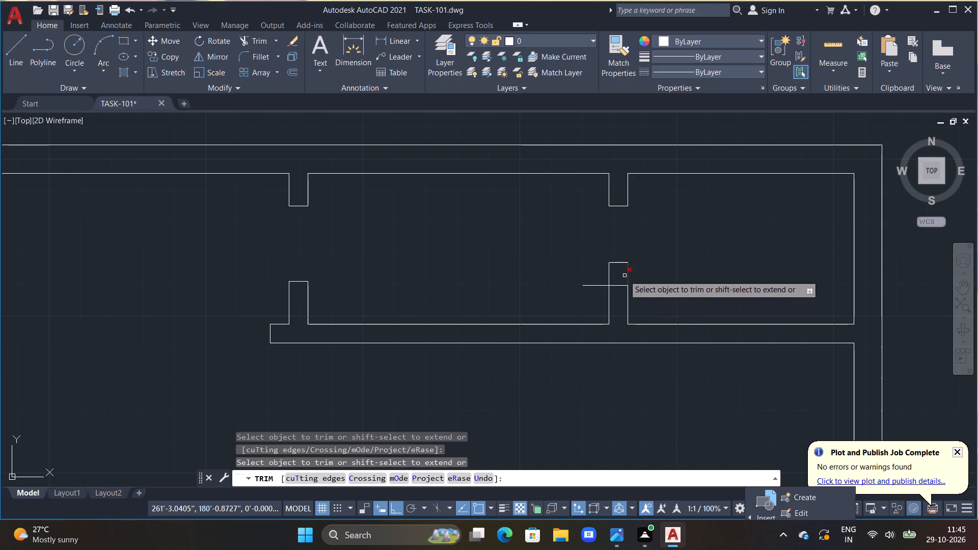
left_click_drag(623, 274, 578, 280)
left_click_drag(592, 293, 590, 281)
left_click_drag(591, 274, 635, 265)
left_click(635, 264)
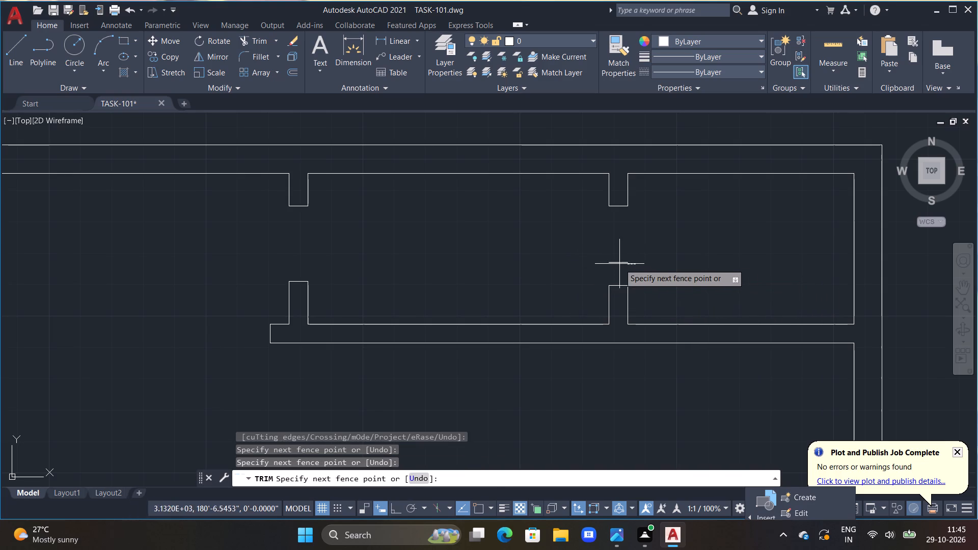
double_click(618, 262)
key("Escape")
key("Escape")
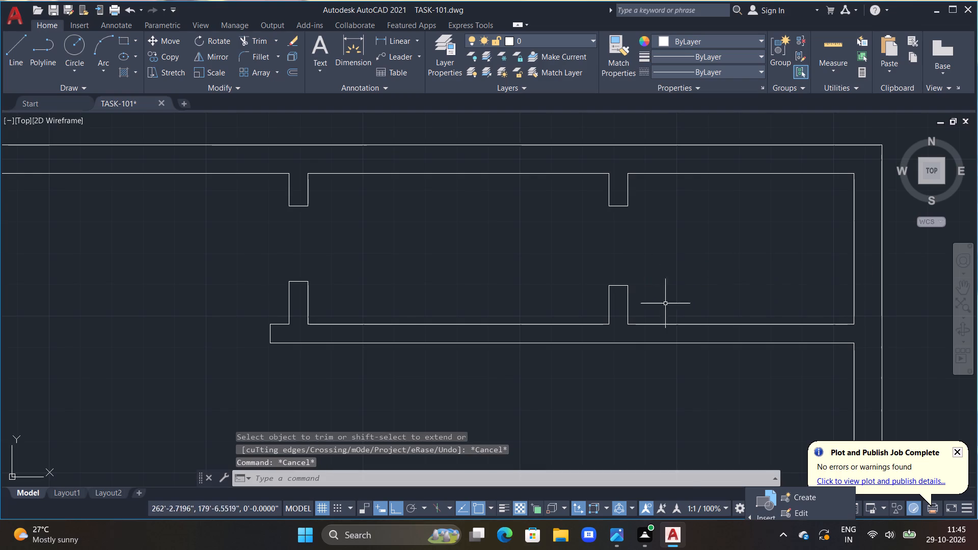
Offset the top wall's inner line between the left and middle vertical partitions 8' down into the plan.
scroll(640, 330, "down", 1)
scroll(557, 370, "down", 1)
middle_click_drag(370, 366, 402, 323)
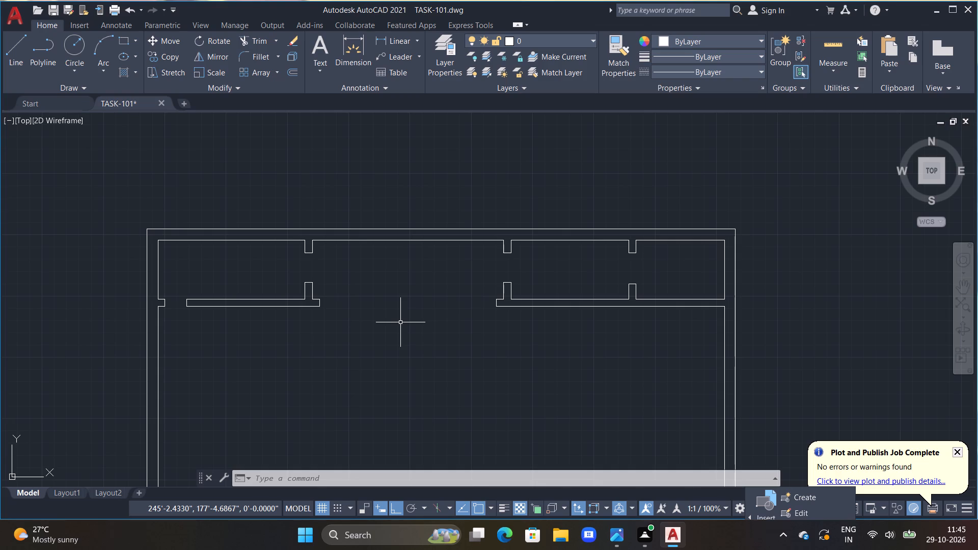
type("OFF")
key("space")
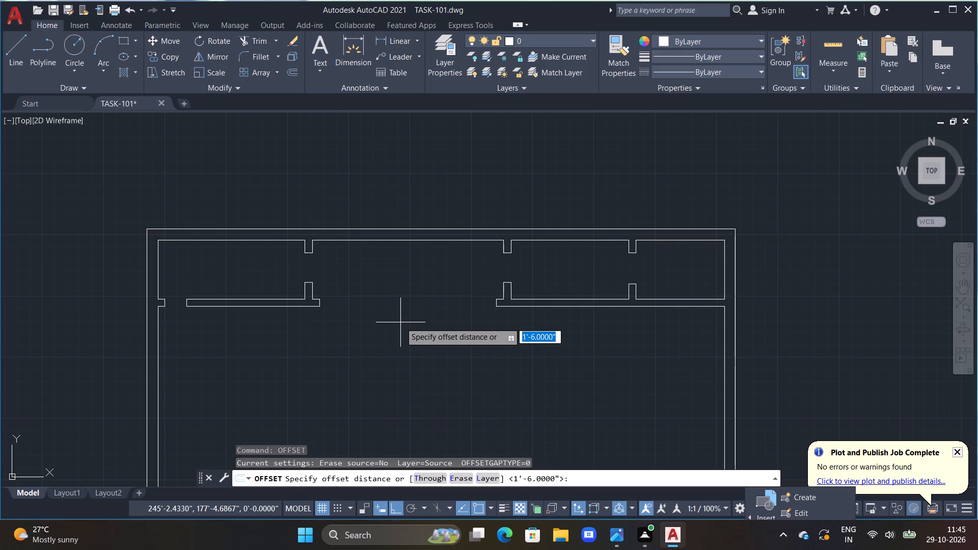
type("8'")
key("Return")
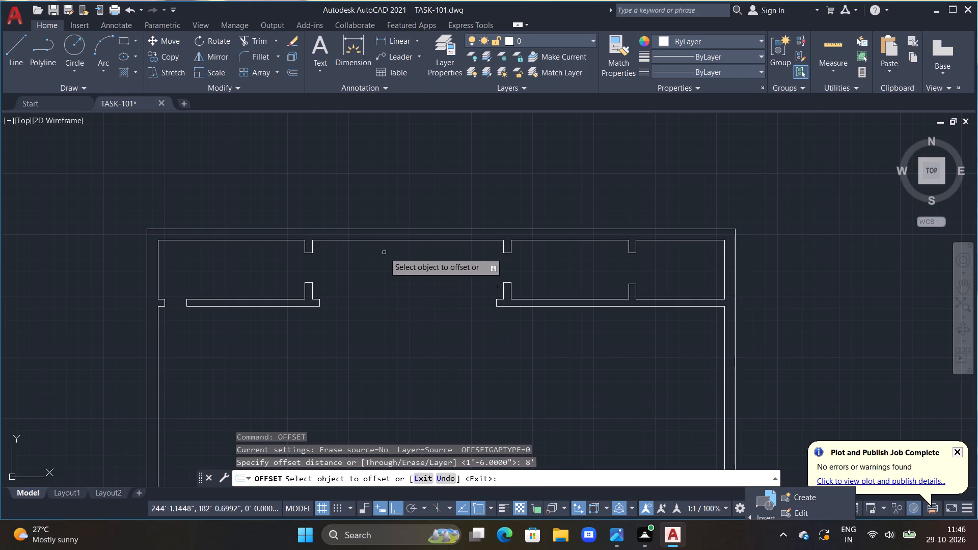
left_click(395, 241)
left_click(422, 388)
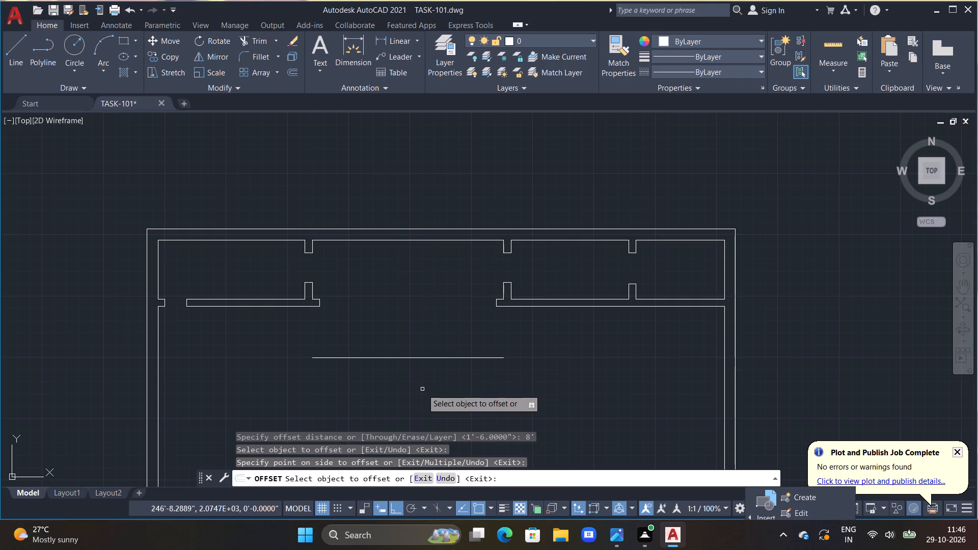
Offset the new horizontal line below the wide opening 9" downward to give the second face of the wall.
middle_click_drag(429, 380, 424, 350)
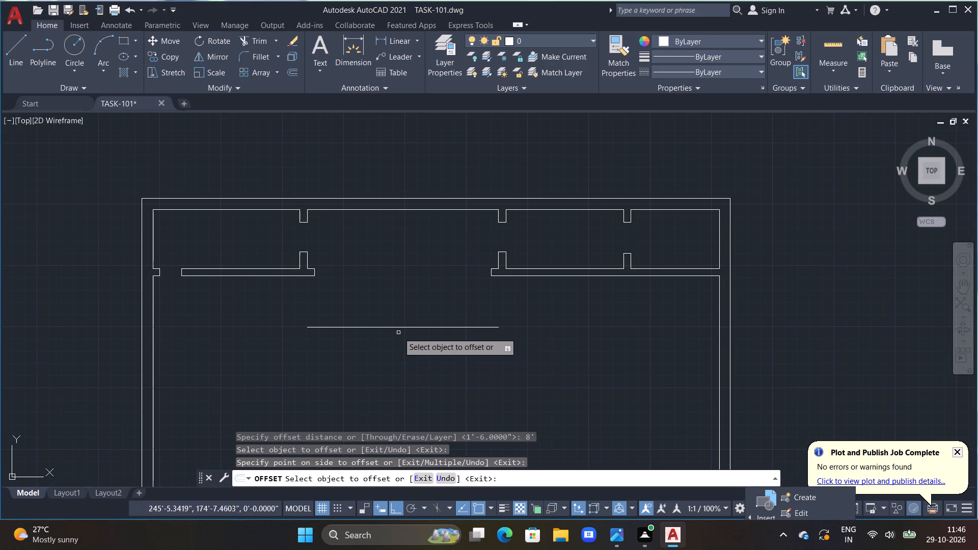
left_click(398, 327)
left_click_drag(398, 327, 400, 338)
type("9\"")
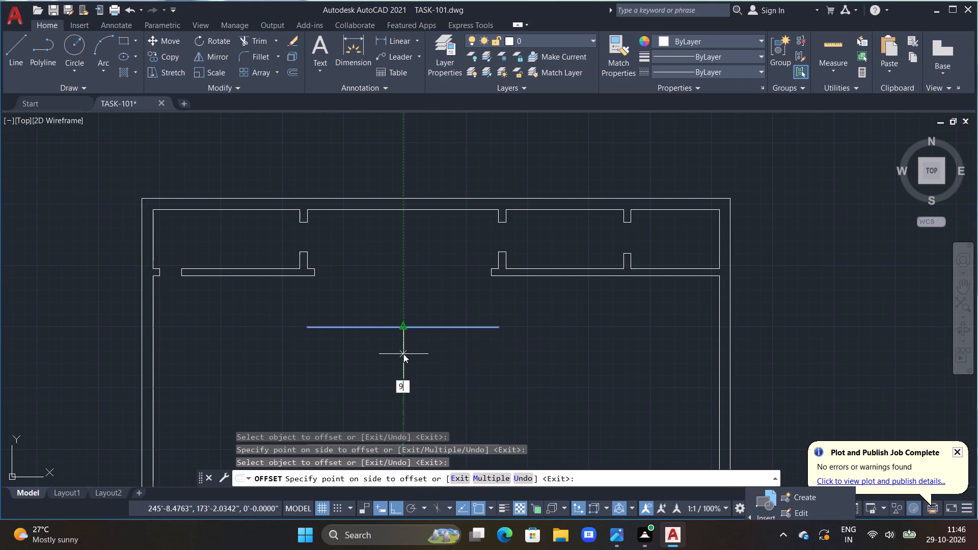
key("Return")
key("Escape")
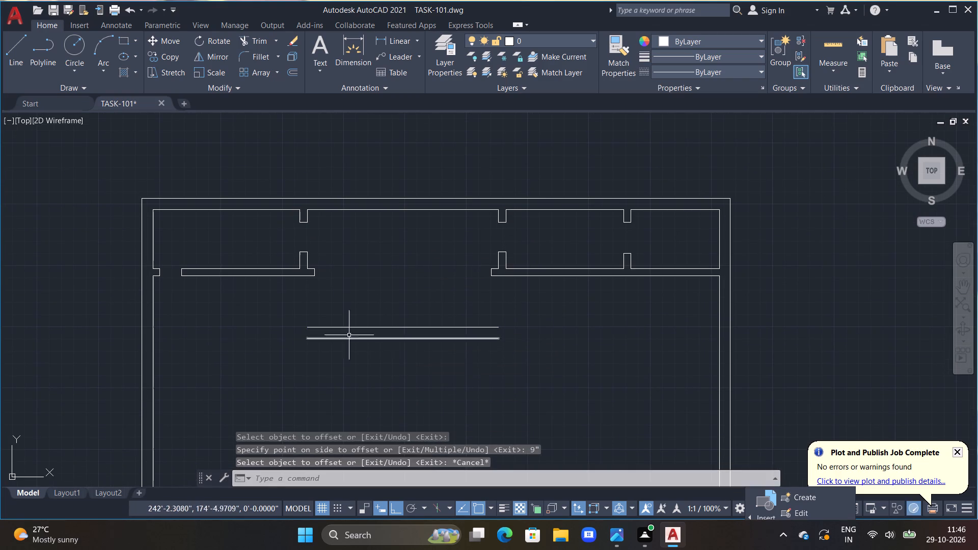
middle_click_drag(339, 310, 443, 291)
key("Escape")
key("Escape")
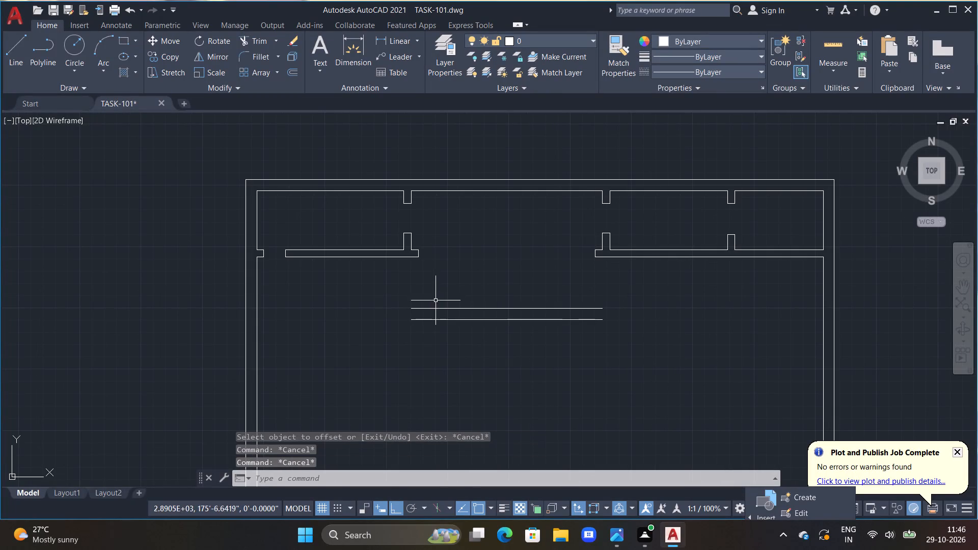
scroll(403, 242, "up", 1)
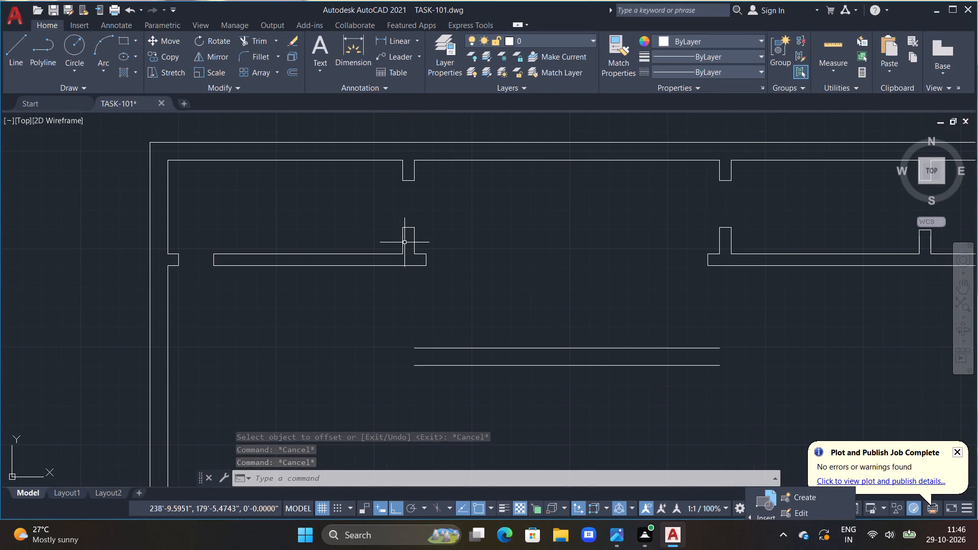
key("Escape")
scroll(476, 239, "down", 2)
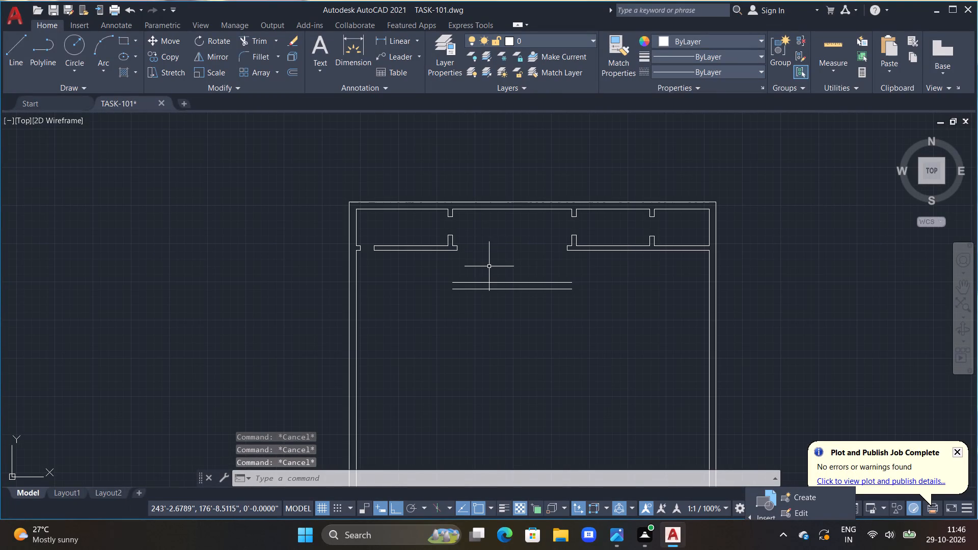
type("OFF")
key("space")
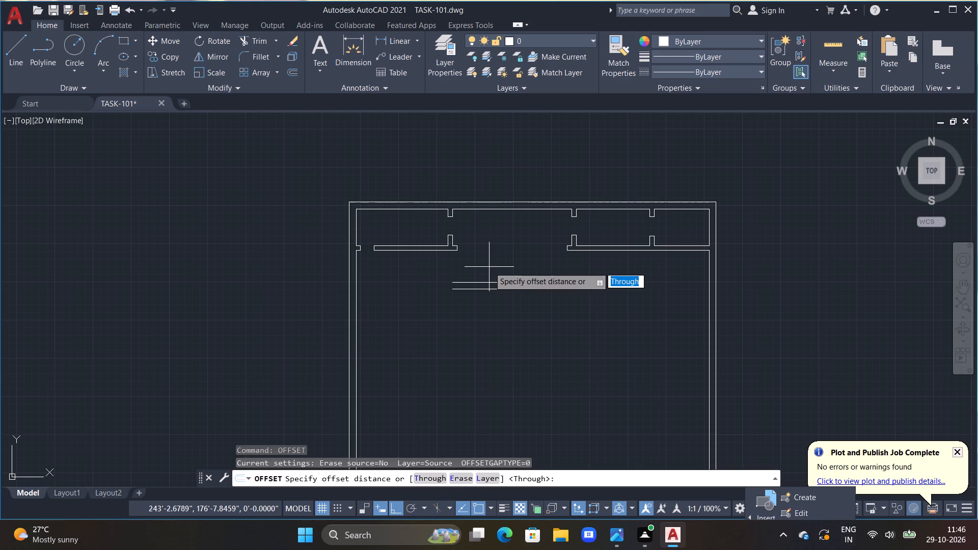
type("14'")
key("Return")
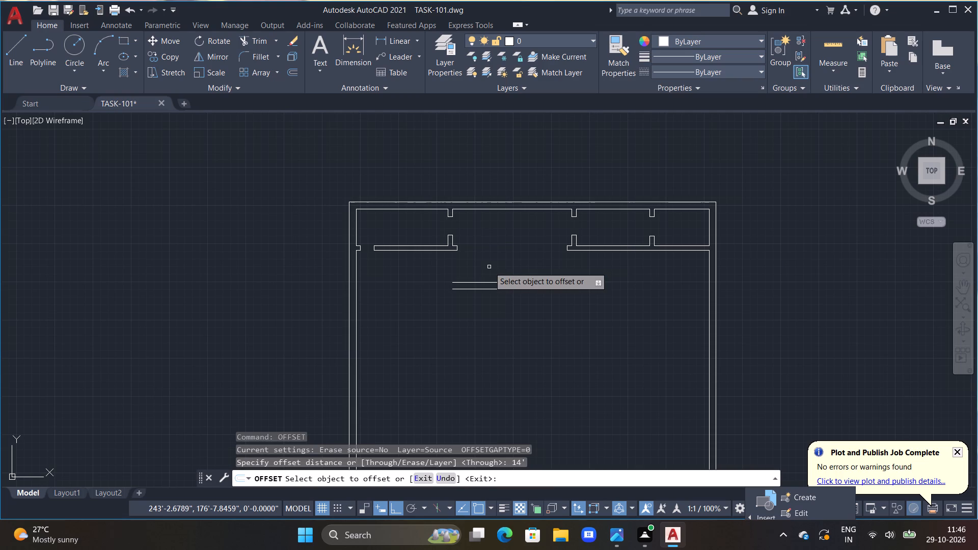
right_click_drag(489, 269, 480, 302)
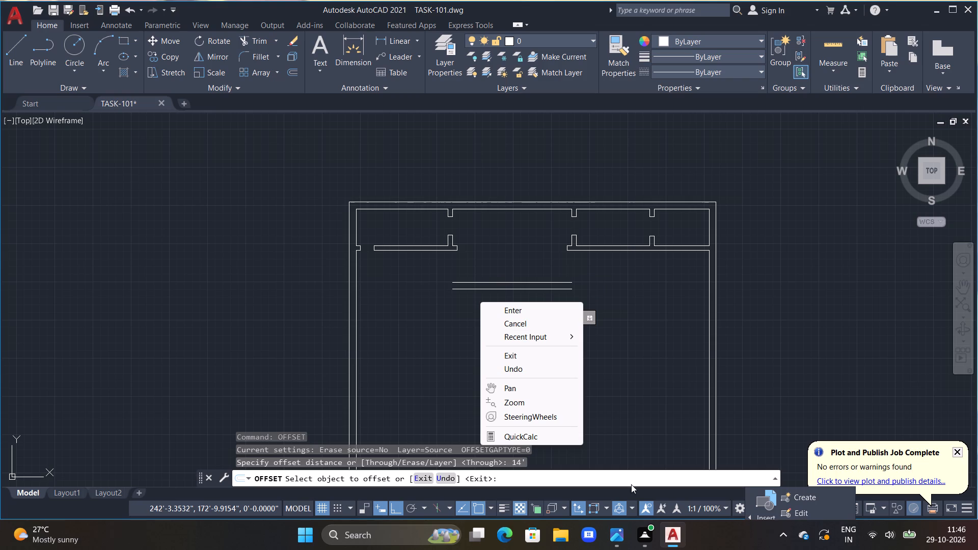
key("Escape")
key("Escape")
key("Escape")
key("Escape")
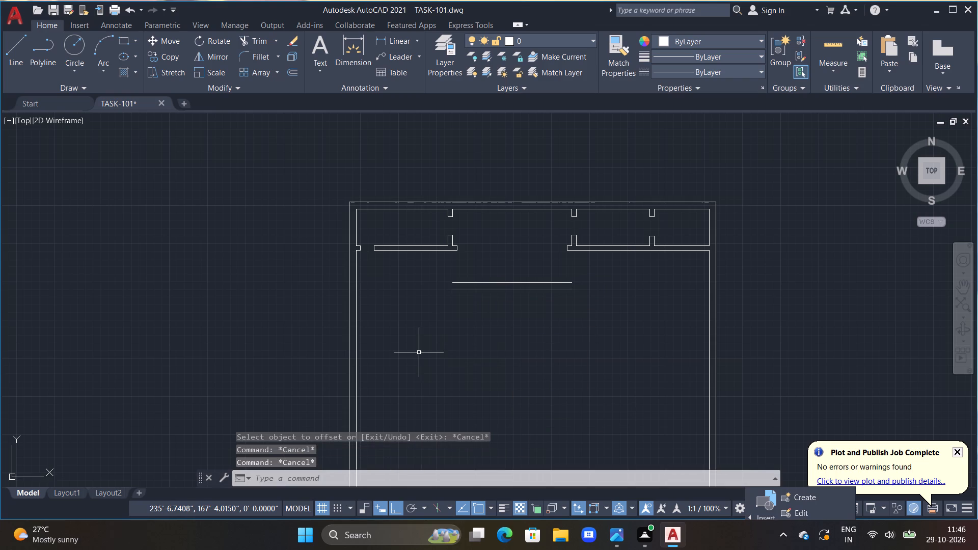
Start another Offset for the next wall line of the plan.
key("p")
key("BackSpace")
type("OFF")
key("space")
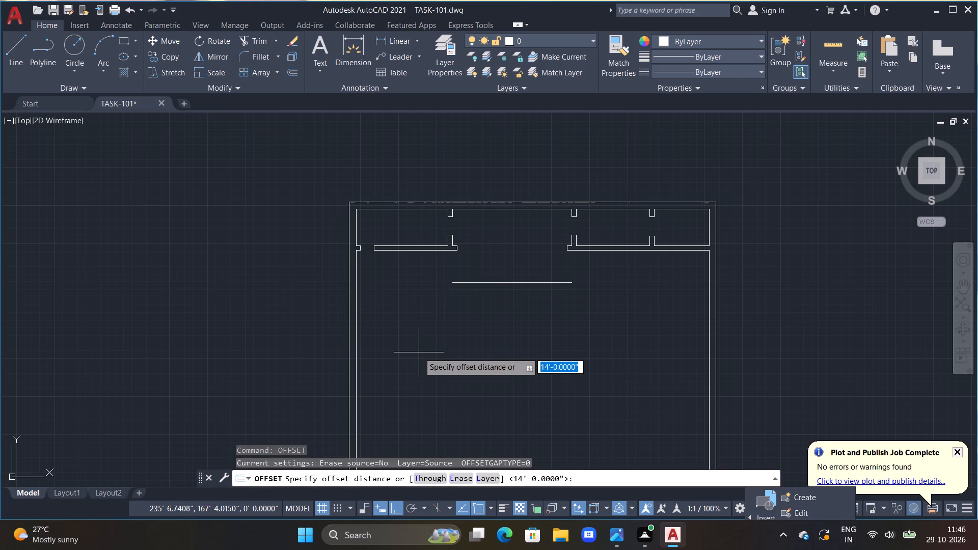
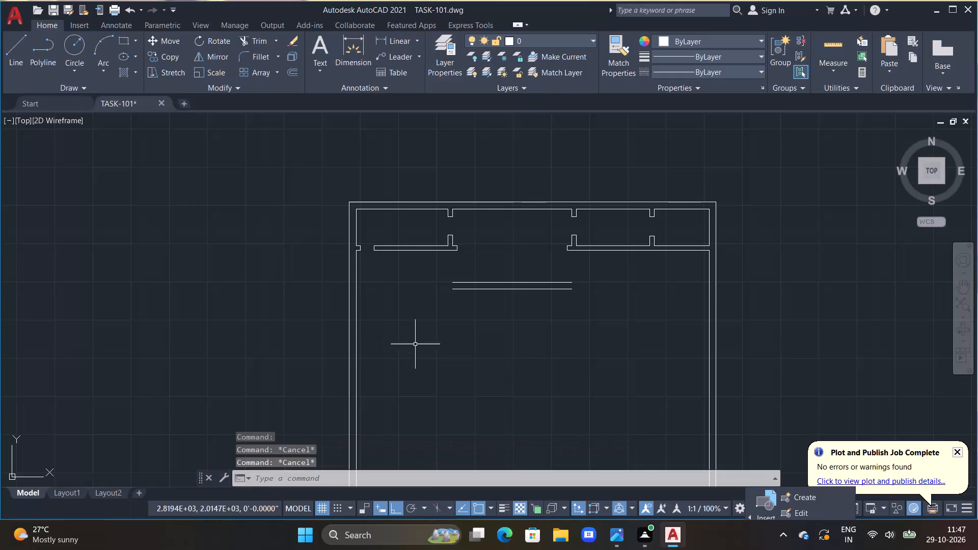
Offset the left wall's inner line 14' into the plan, with a second face 6" further right, for a vertical partition.
middle_click_drag(419, 348, 480, 368)
key("Escape")
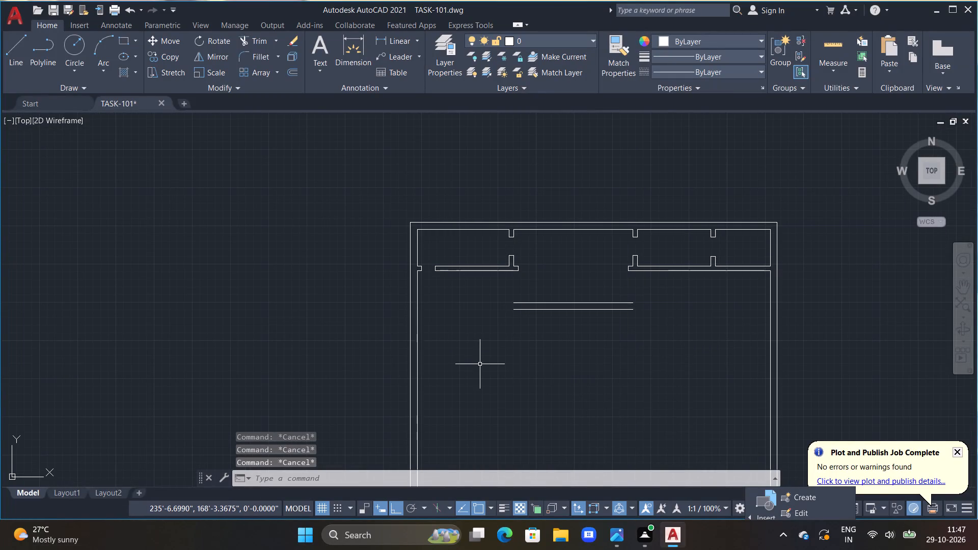
type("OFF")
key("space")
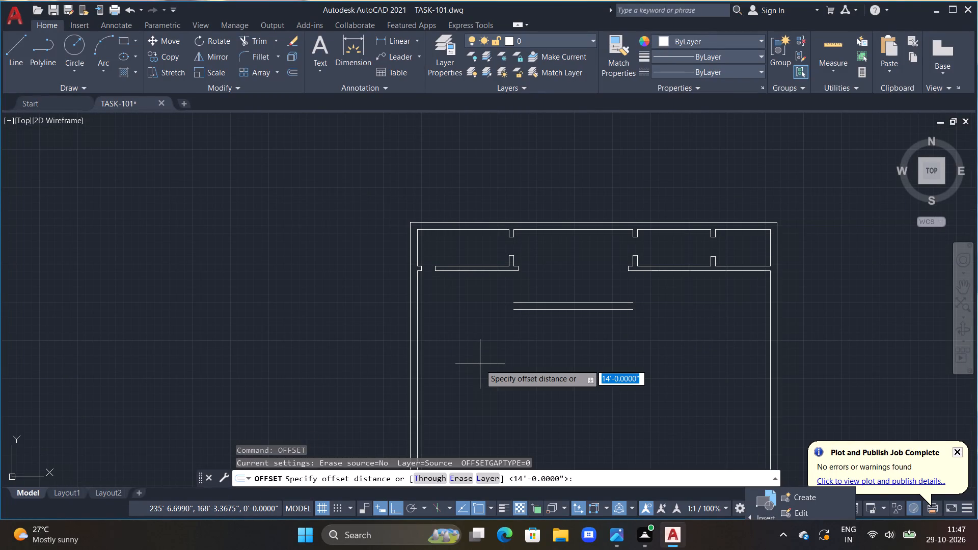
type("14'")
key("Return")
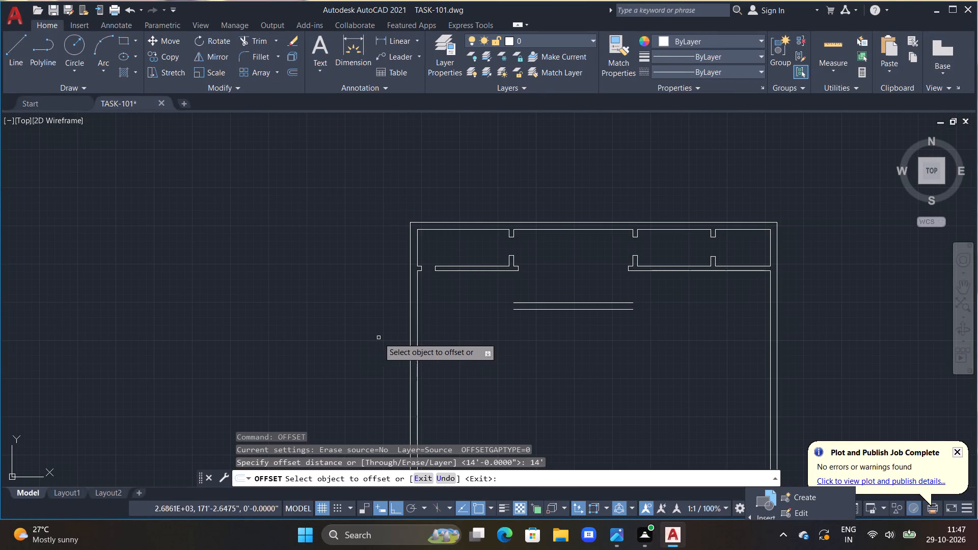
left_click(416, 337)
left_click(602, 384)
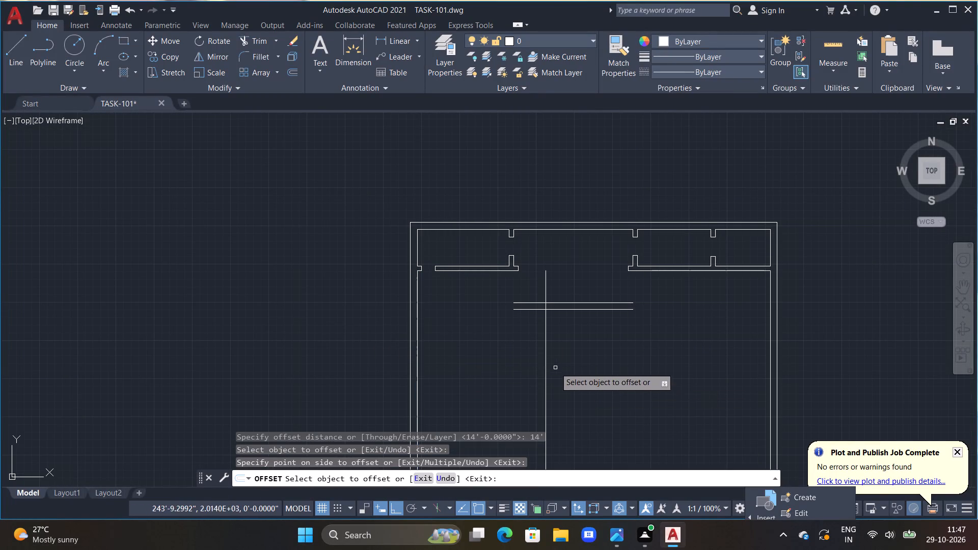
double_click(545, 347)
type("6\"")
key("Return")
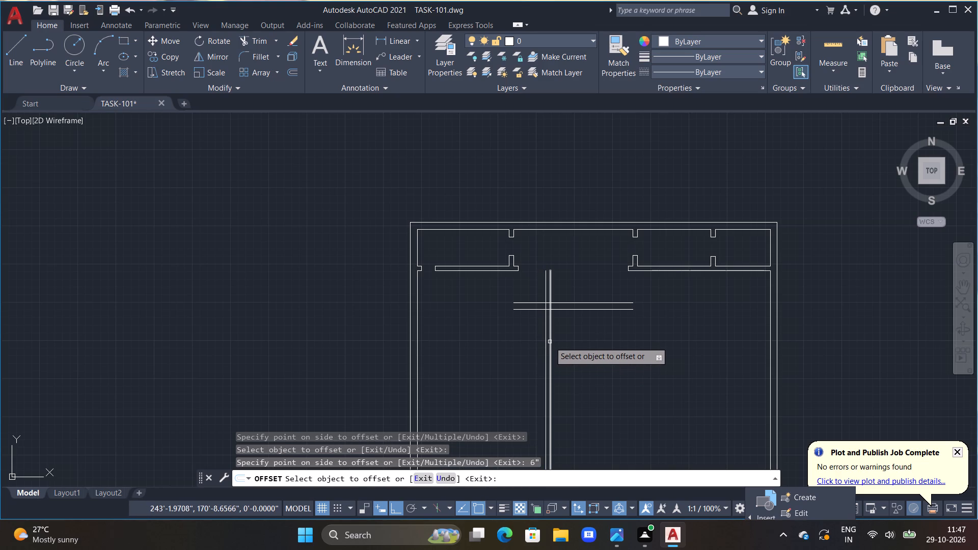
Offset the right wall's inner line 17' into the plan, with a second face at 6", for another vertical partition.
double_click(770, 337)
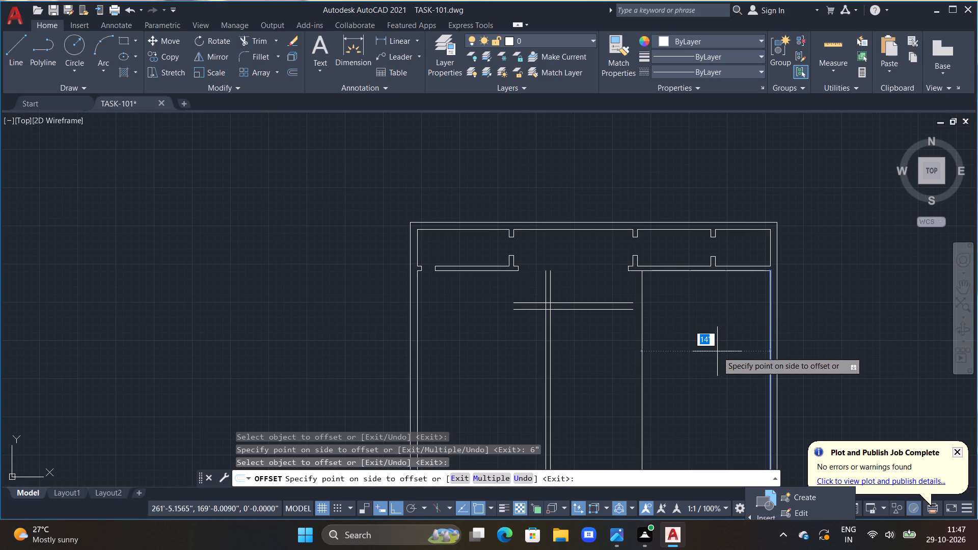
type("17'")
key("Return")
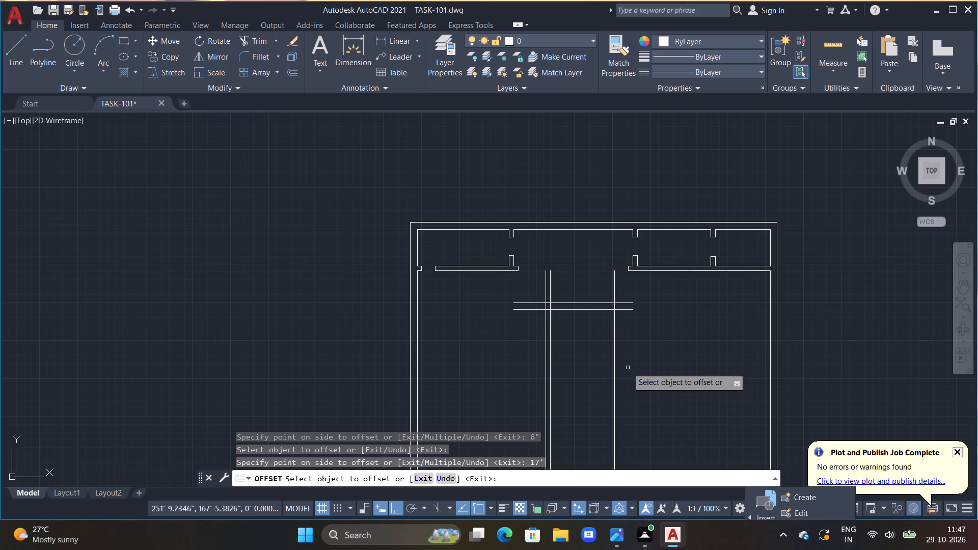
left_click(614, 358)
type("6\"")
key("Return")
key("Escape")
key("Escape")
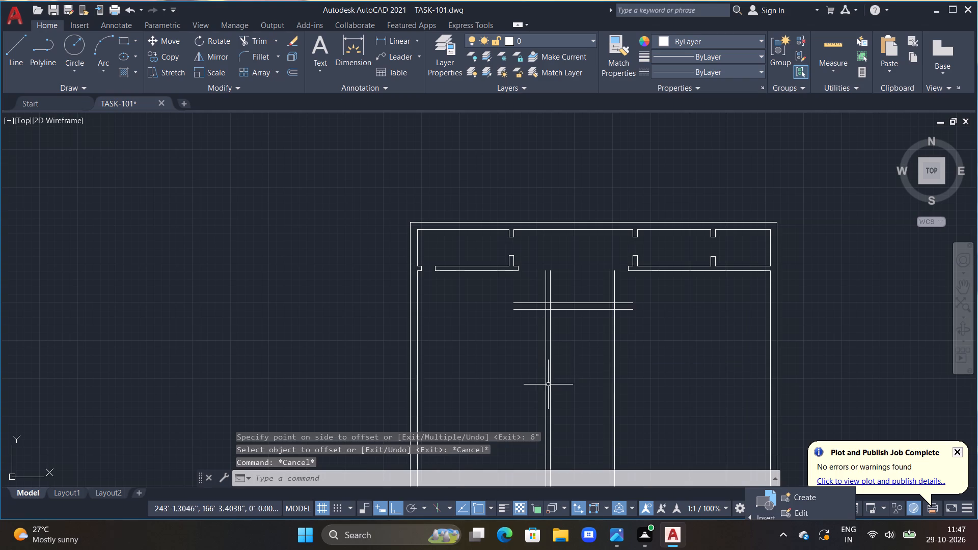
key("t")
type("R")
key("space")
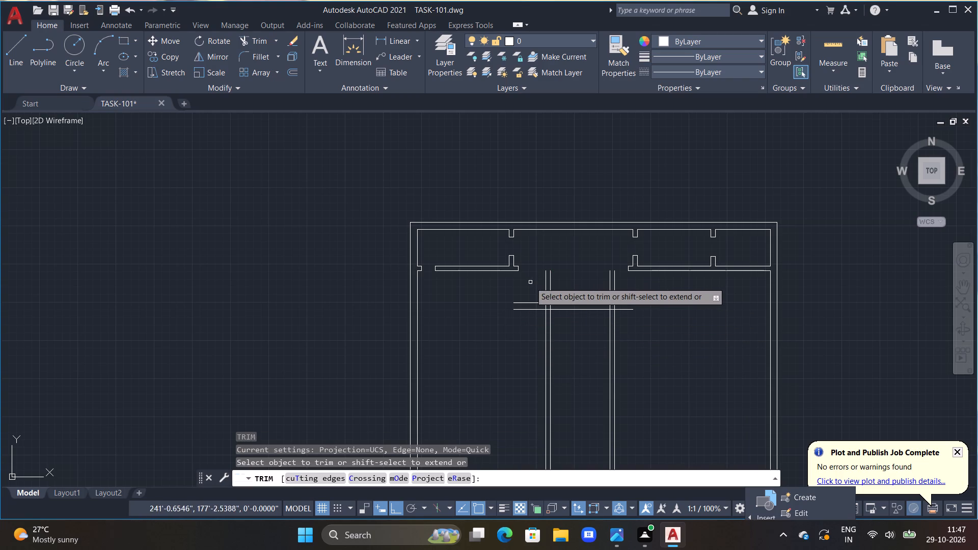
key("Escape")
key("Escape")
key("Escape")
Trim both ends of the two short horizontal wall lines that overhang the outer faces of the new vertical partitions.
scroll(542, 276, "up", 1)
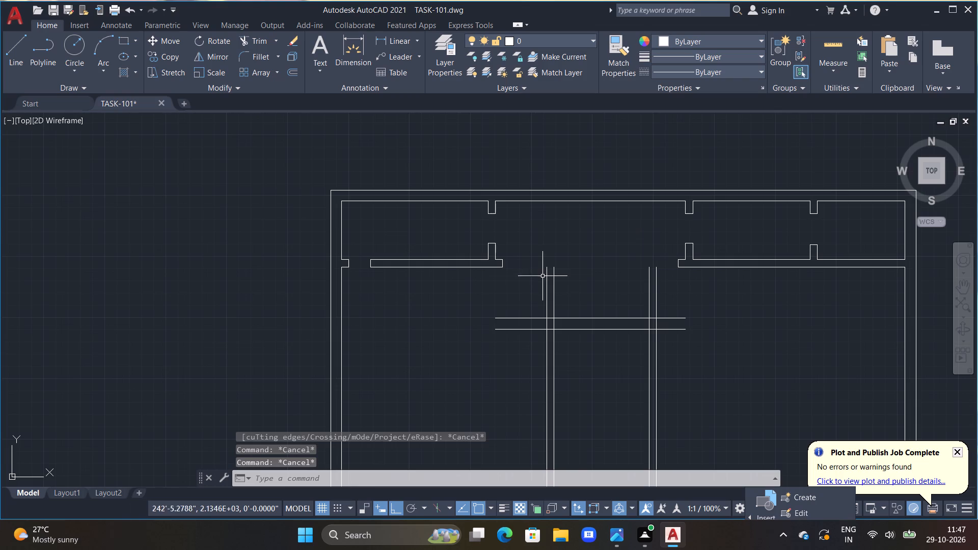
key("t")
type("R")
key("space")
left_click_drag(519, 298, 503, 366)
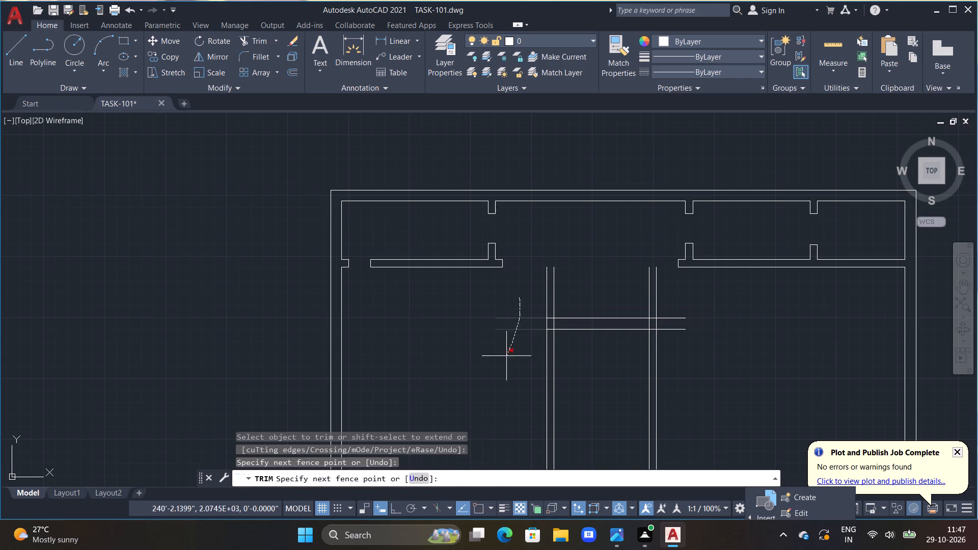
left_click_drag(503, 366, 496, 376)
left_click_drag(668, 302, 672, 367)
key("Escape")
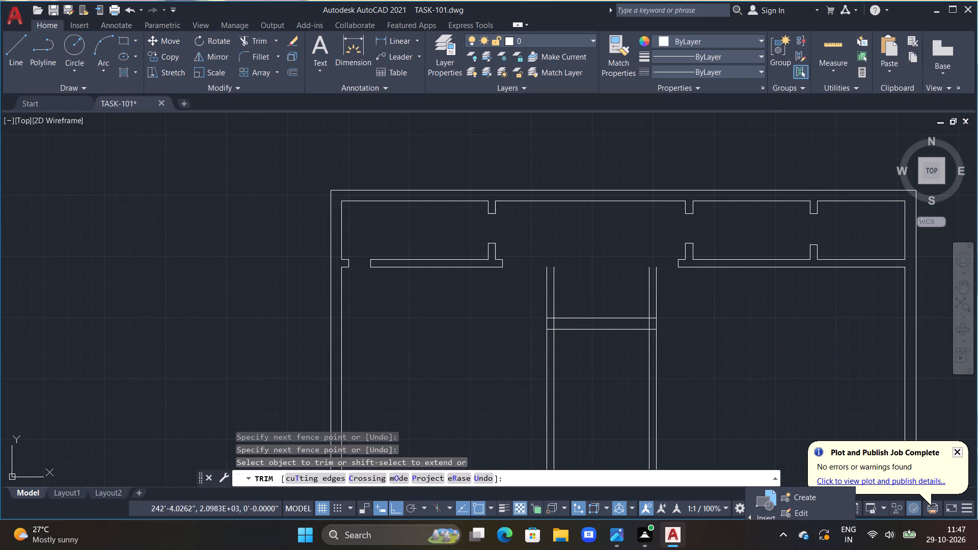
key("Escape")
Draw lines joining both faces of the left horizontal wall to the left new vertical partition, forming a 6" thick corner.
scroll(484, 281, "up", 1)
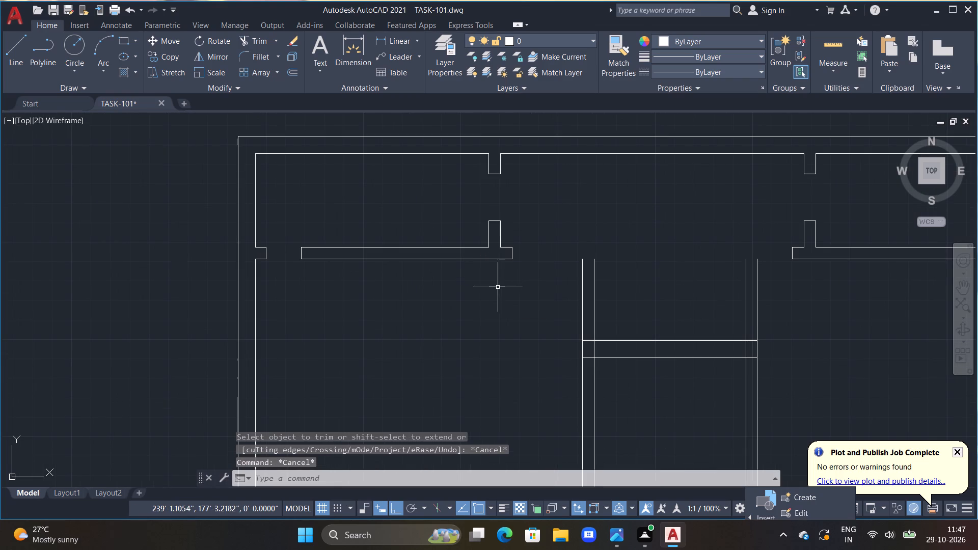
type("L")
key("space")
double_click(515, 262)
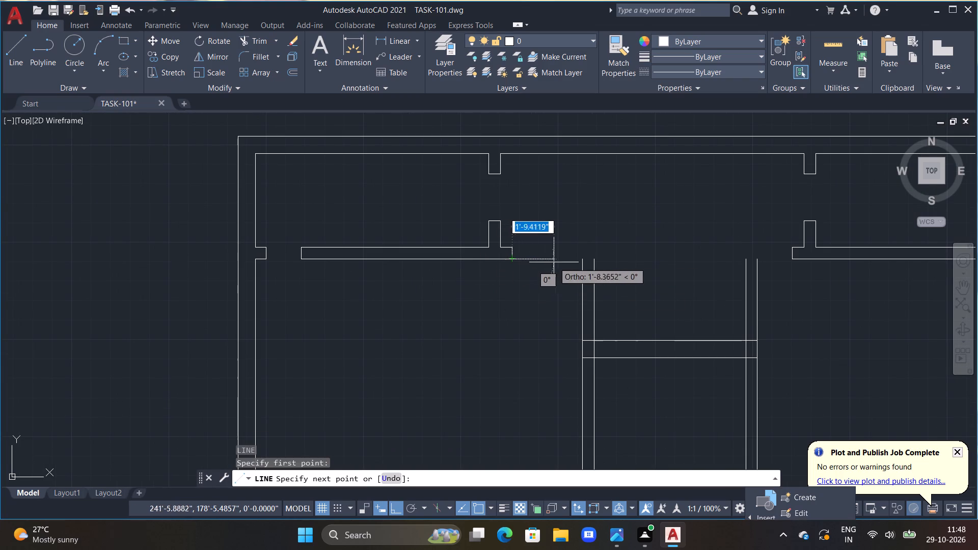
left_click(583, 259)
key("Escape")
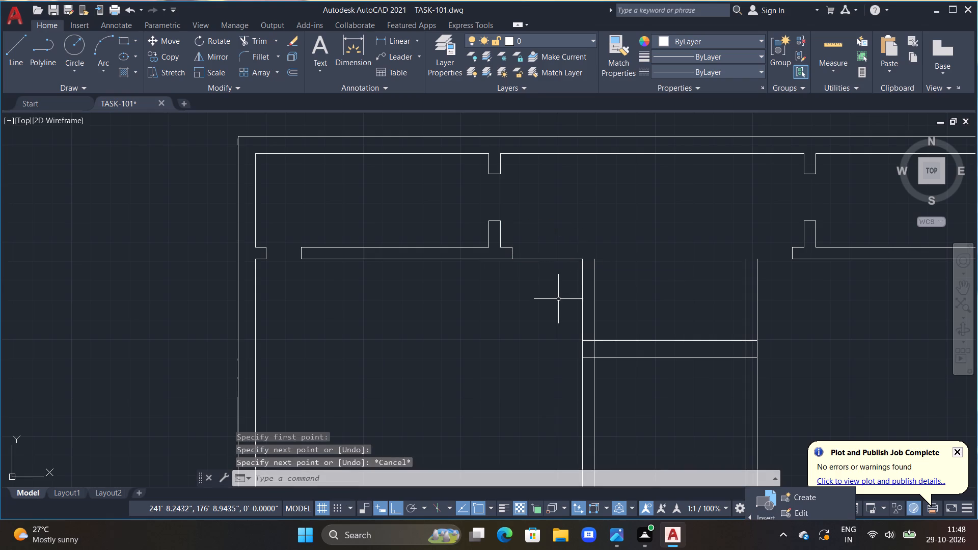
type("L")
key("space")
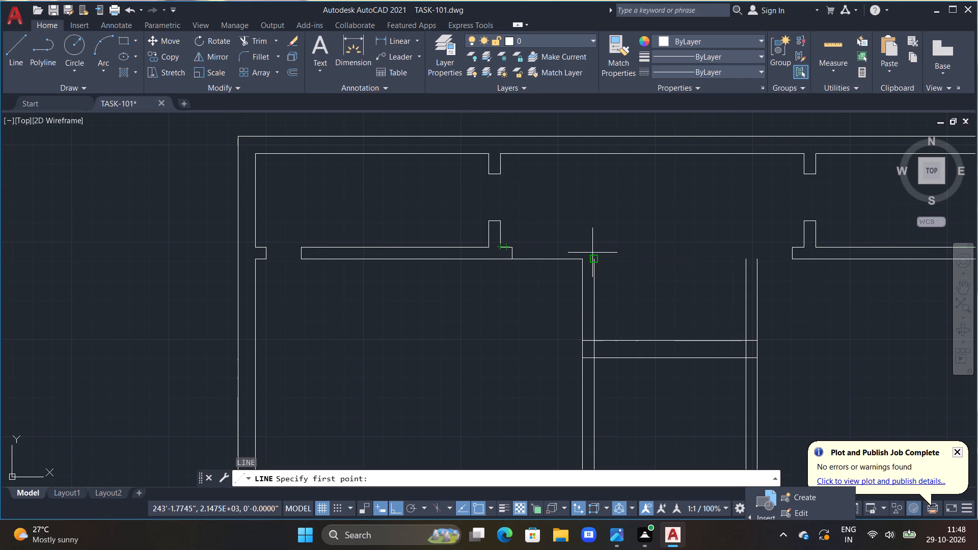
left_click(593, 258)
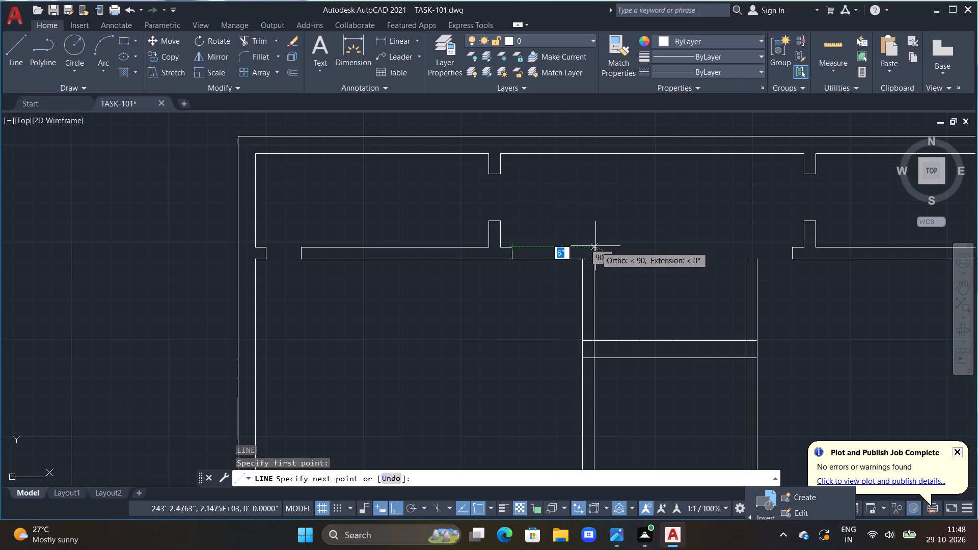
left_click_drag(595, 246, 588, 248)
left_click(511, 247)
key("Escape")
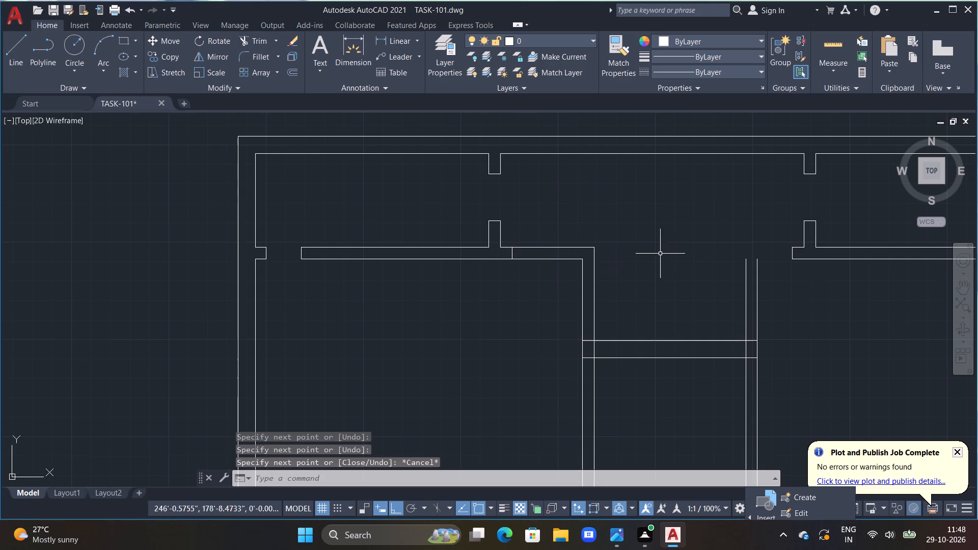
Draw lines joining both faces of the right horizontal wall to the right new vertical partition, closing its corner.
key("l")
key("space")
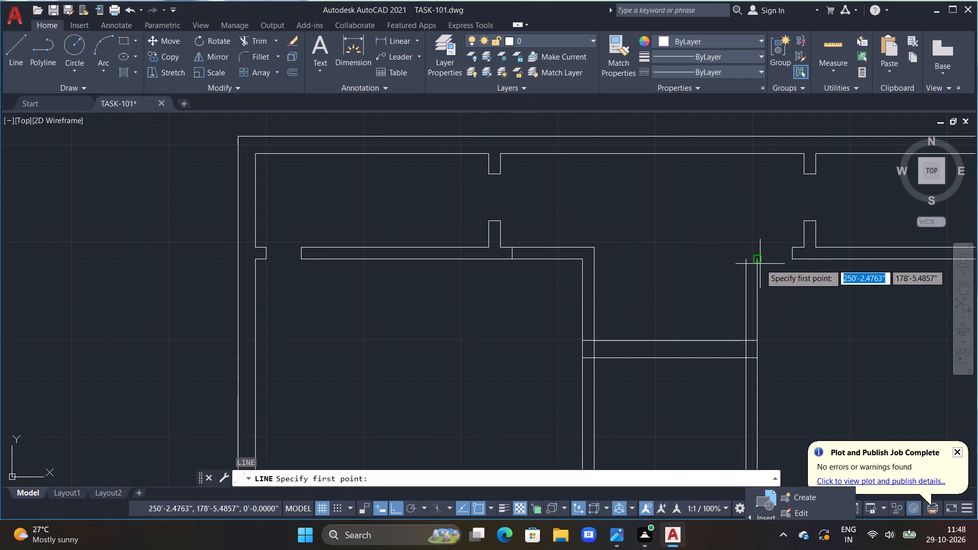
left_click(755, 258)
left_click_drag(756, 258, 768, 263)
double_click(791, 258)
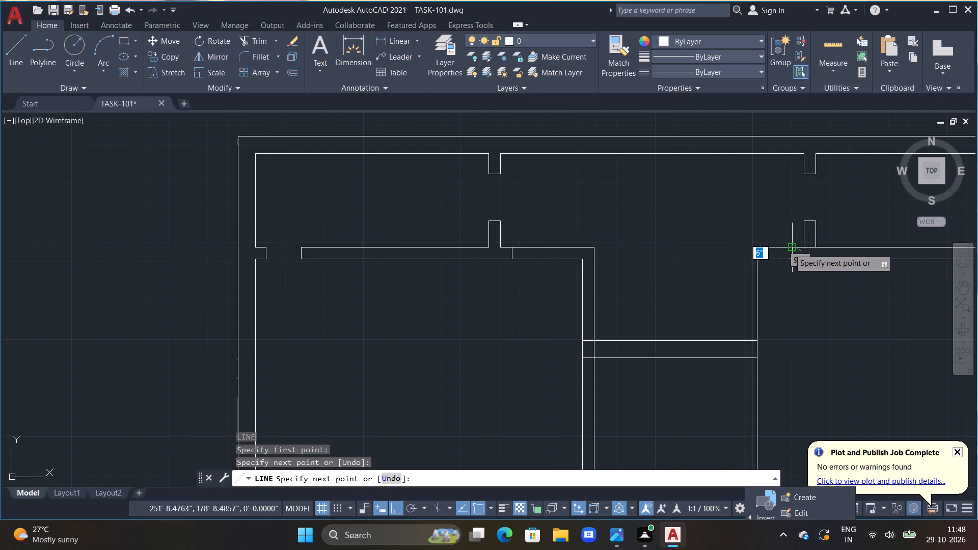
double_click(789, 247)
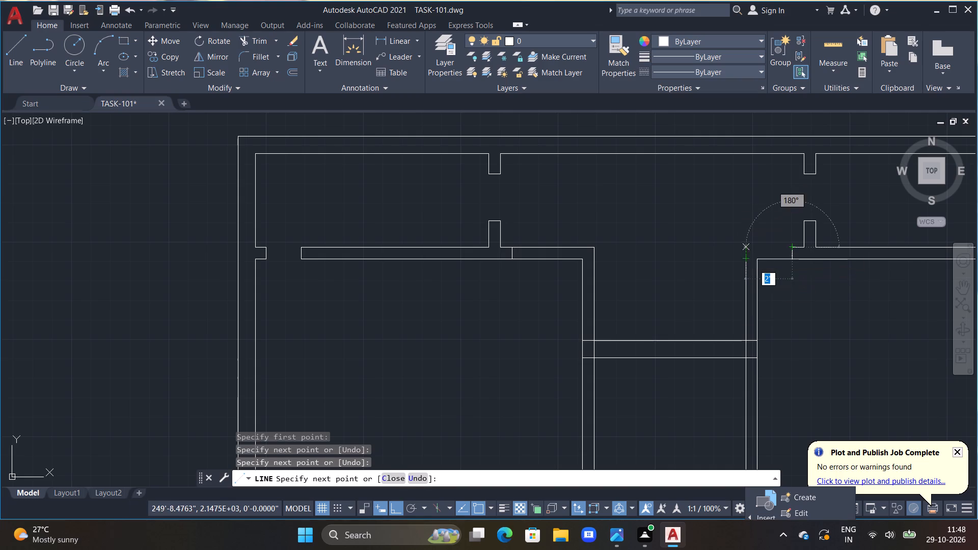
left_click(745, 248)
double_click(746, 260)
key("Escape")
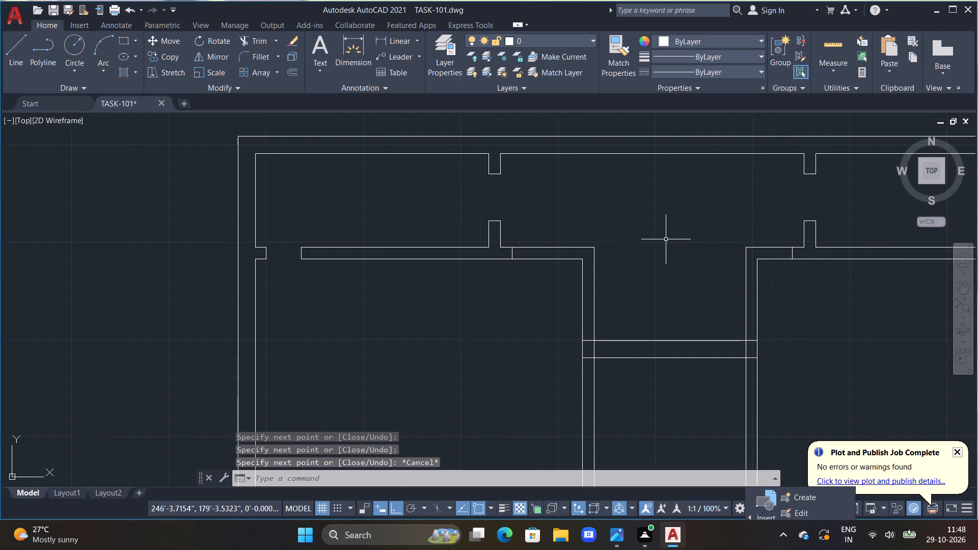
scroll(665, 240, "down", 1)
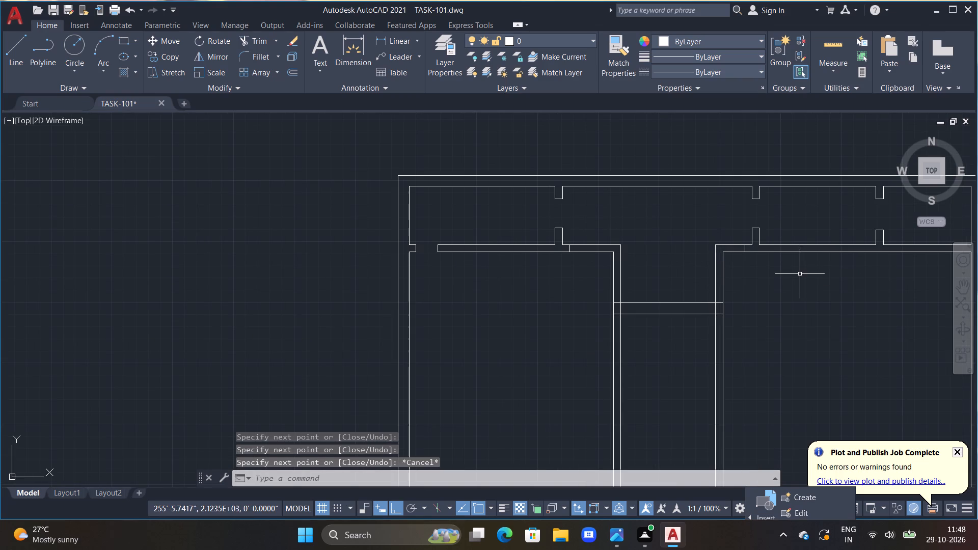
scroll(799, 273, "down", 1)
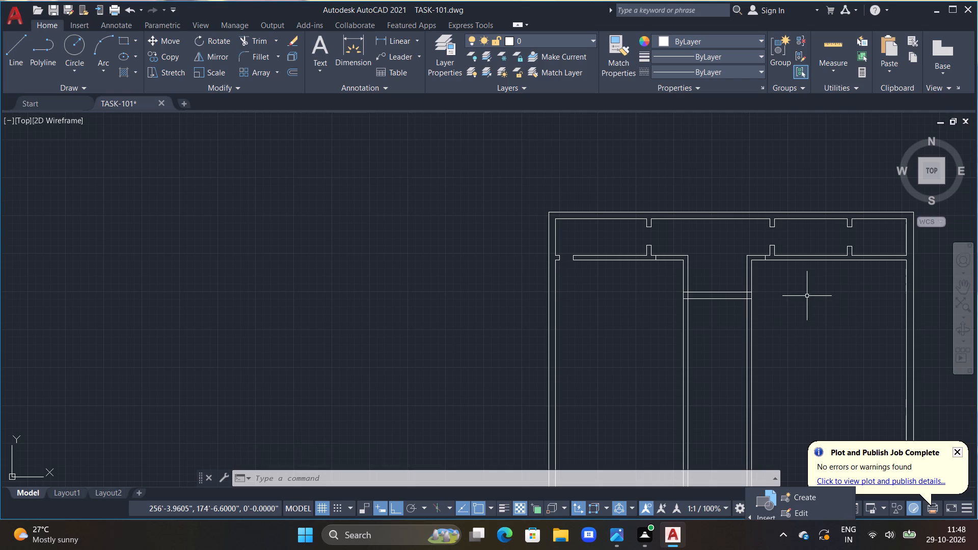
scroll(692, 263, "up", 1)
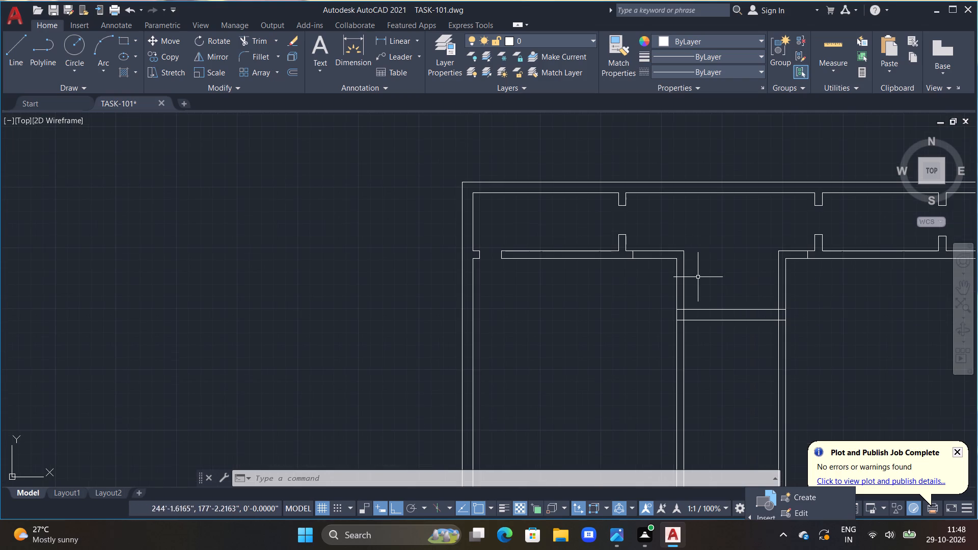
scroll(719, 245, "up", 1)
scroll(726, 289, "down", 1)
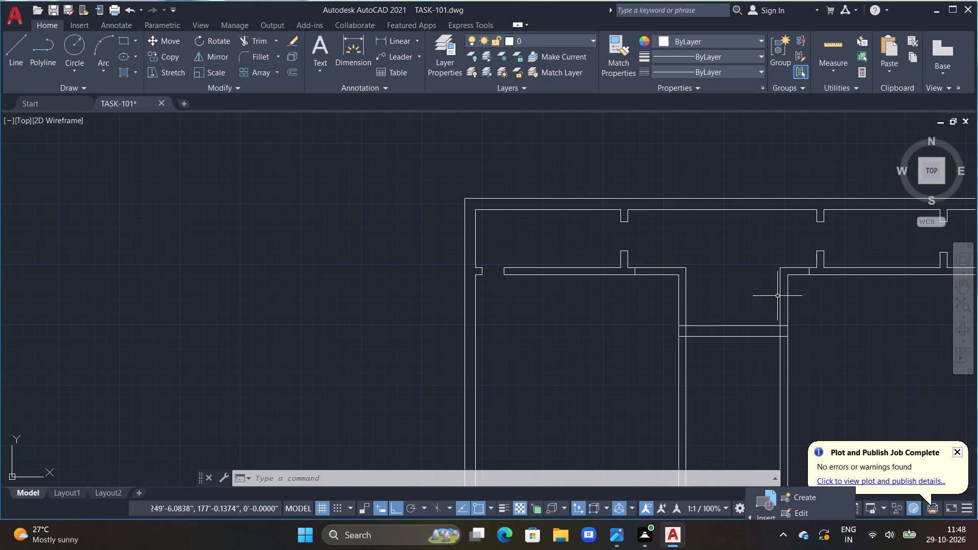
Offset the lower face of the left horizontal wall 12' down into the left room.
middle_click_drag(725, 329, 631, 288)
scroll(623, 301, "down", 1)
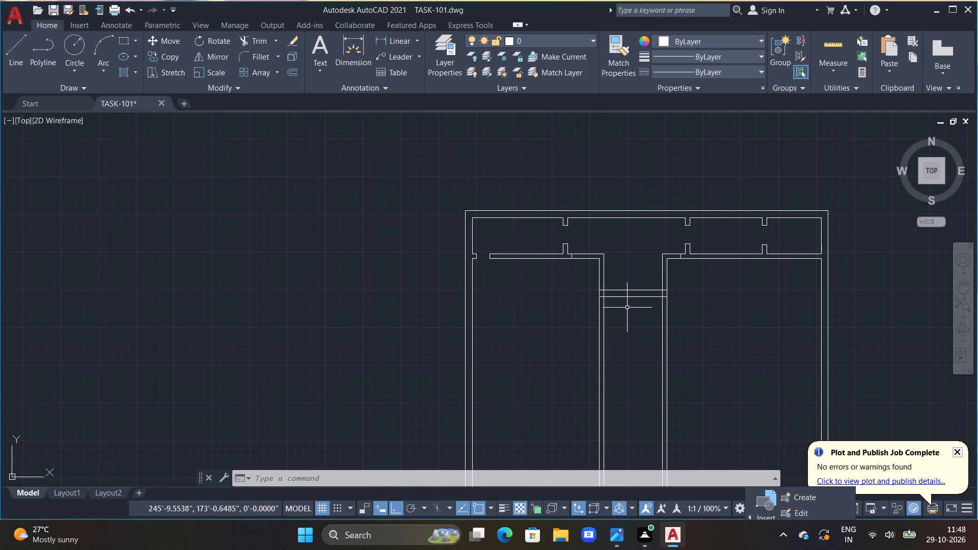
key("Escape")
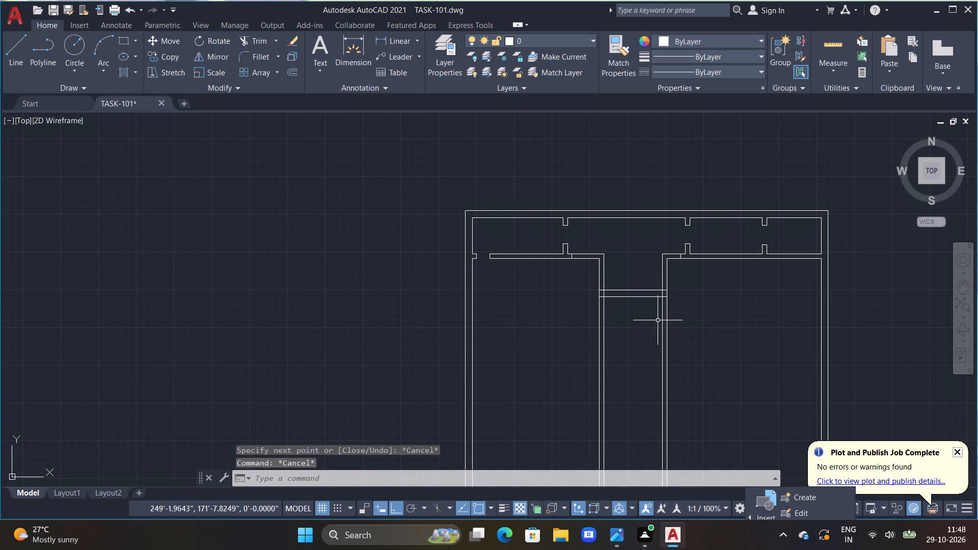
type("OFF")
key("space")
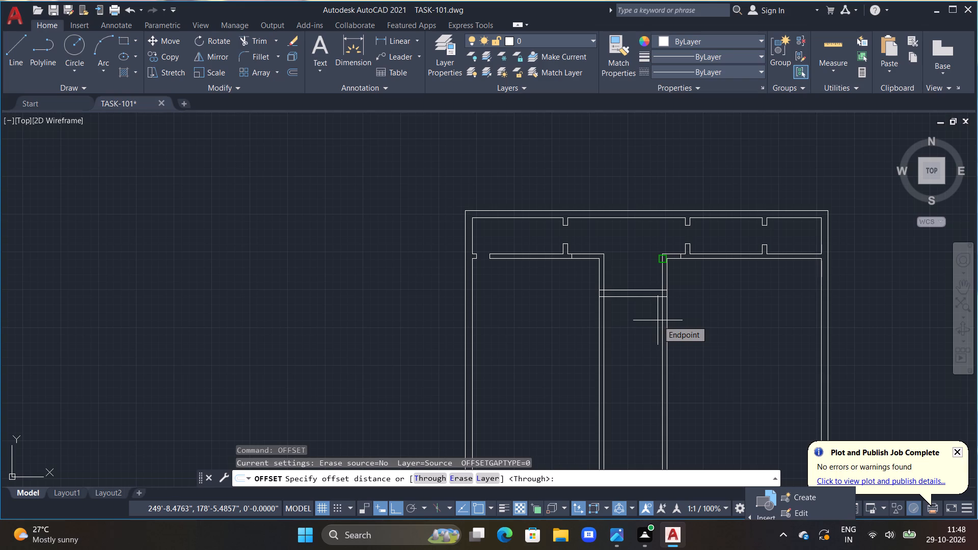
type("12'")
key("Return")
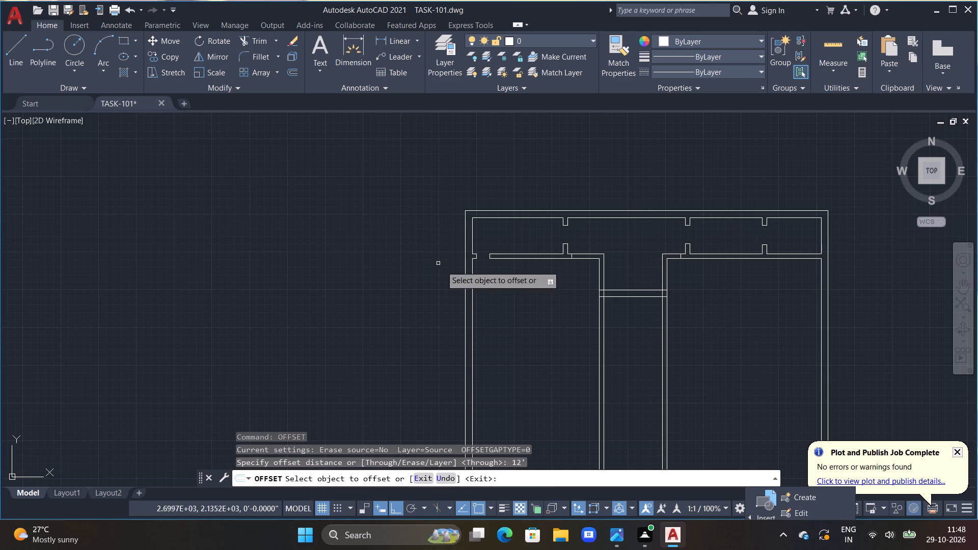
left_click(524, 260)
left_click(524, 371)
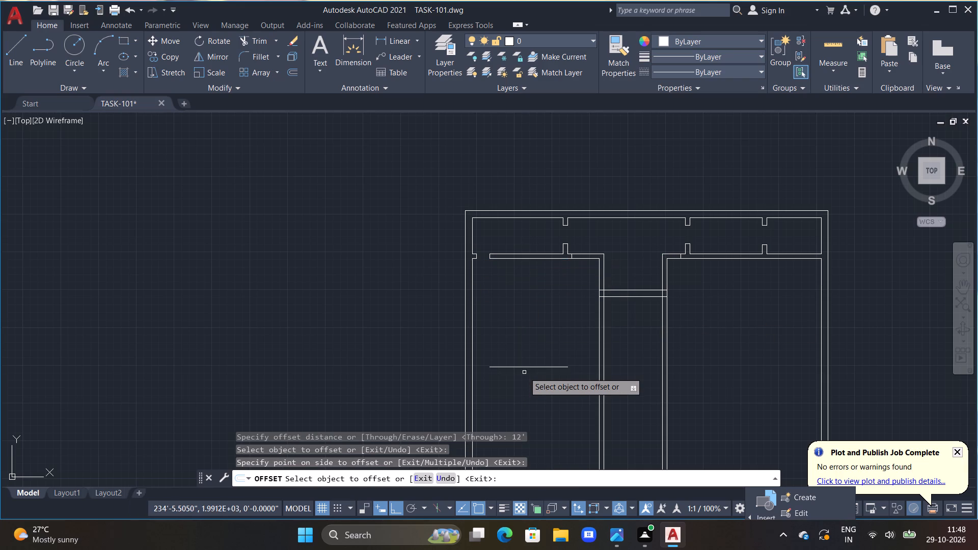
Try to offset the new horizontal line in the left room 6" downward for the partition's second face.
left_click(528, 371)
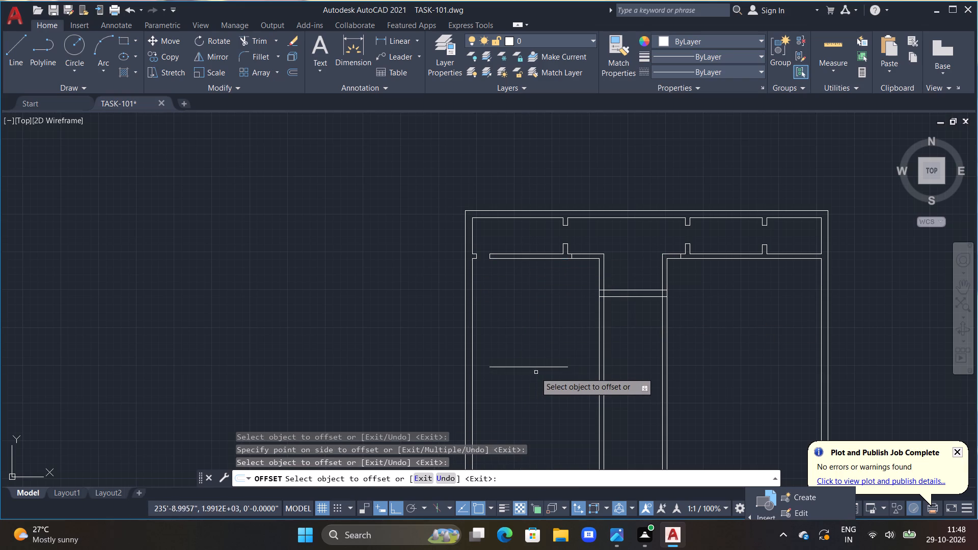
double_click(533, 368)
left_click(535, 373)
type("6\"")
key("Return")
key("Escape")
key("Escape")
key("Escape")
key("Escape")
key("Escape")
key("Escape")
key("Escape")
key("Escape")
key("Escape")
key("Escape")
key("Escape")
key("Escape")
key("Escape")
key("Escape")
key("Escape")
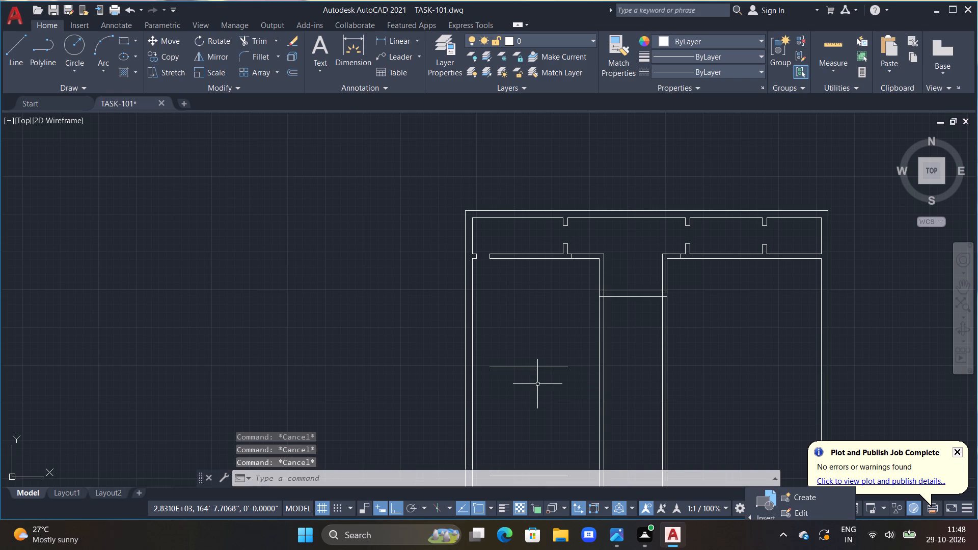
Extend the horizontal line 12' below the left horizontal wall across the left outer wall and the left vertical partition.
type("EX")
key("space")
double_click(504, 368)
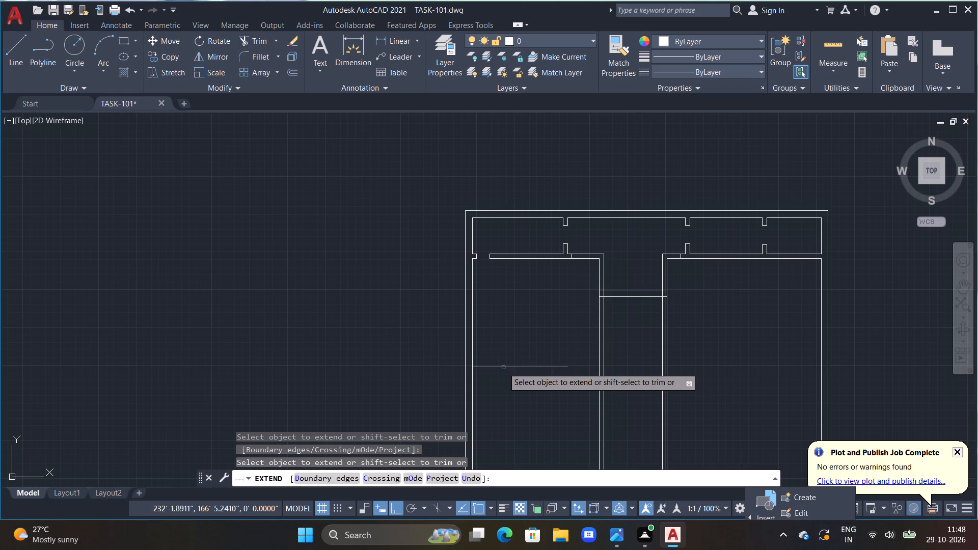
left_click(502, 368)
left_click(548, 366)
left_click(581, 366)
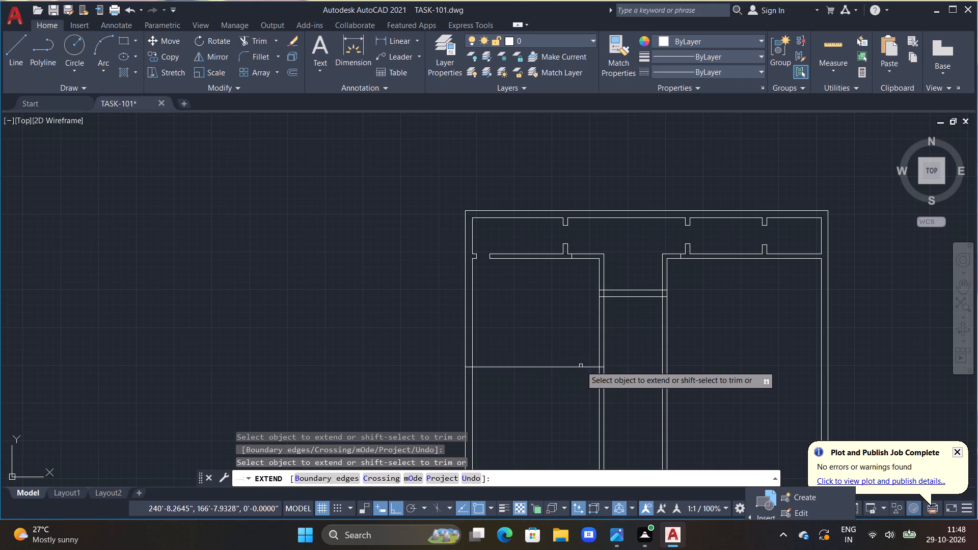
Extend the new horizontal line from the left vertical partition across the right partition to the right outer wall's outer face.
left_click_drag(597, 367, 609, 367)
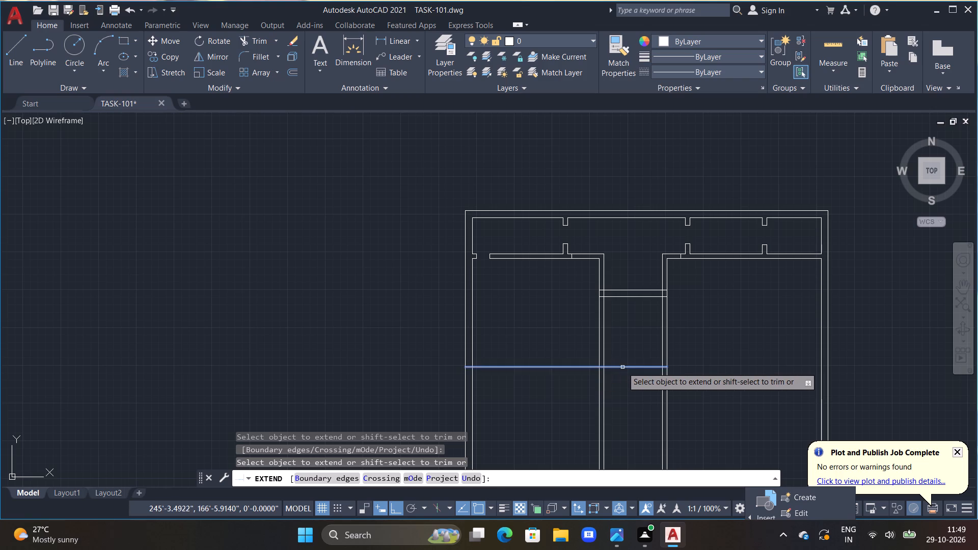
left_click(622, 367)
left_click_drag(644, 368, 650, 367)
double_click(689, 366)
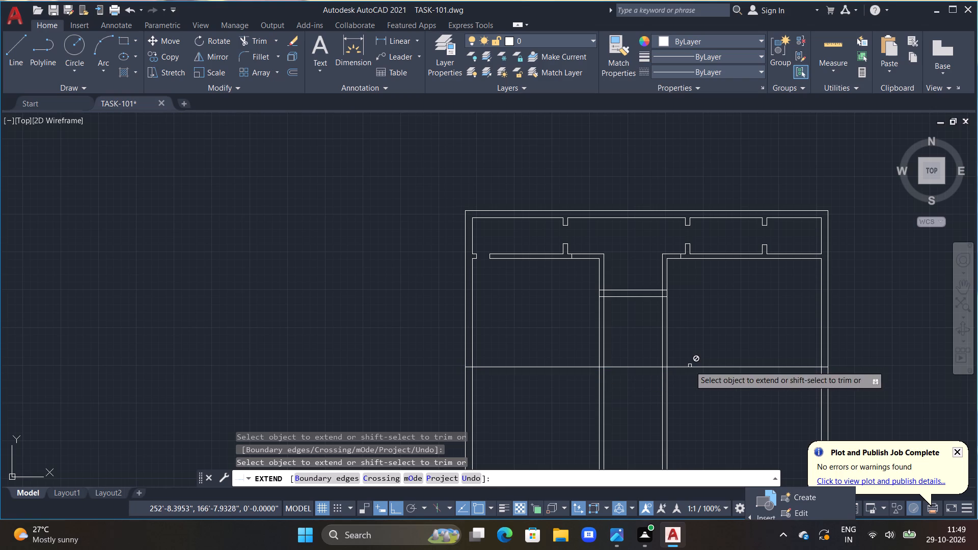
key("Escape")
Offset the extended horizontal line 6" downward to form the second face of the full-width partition.
type("OFF 6\"")
key("Return")
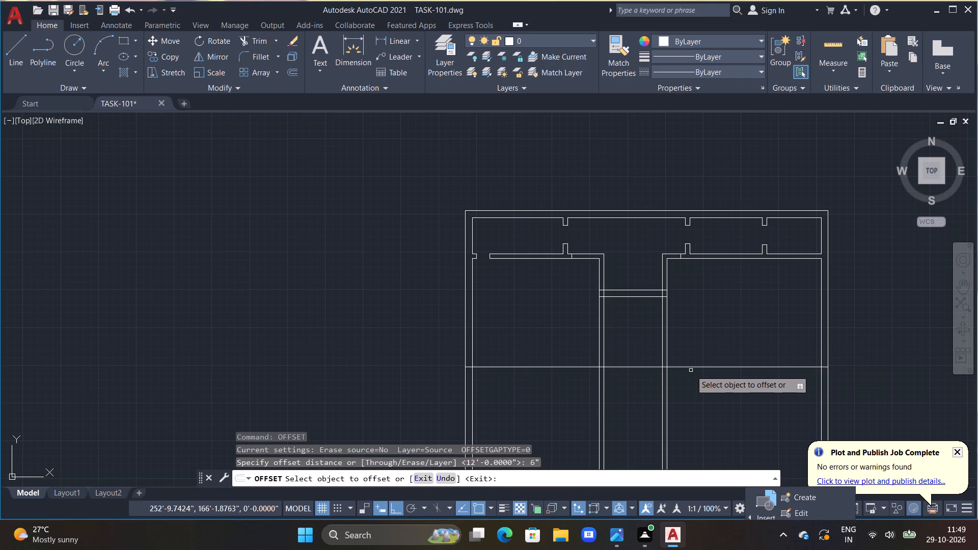
double_click(691, 369)
left_click(693, 384)
key("Escape")
key("Escape")
key("Escape")
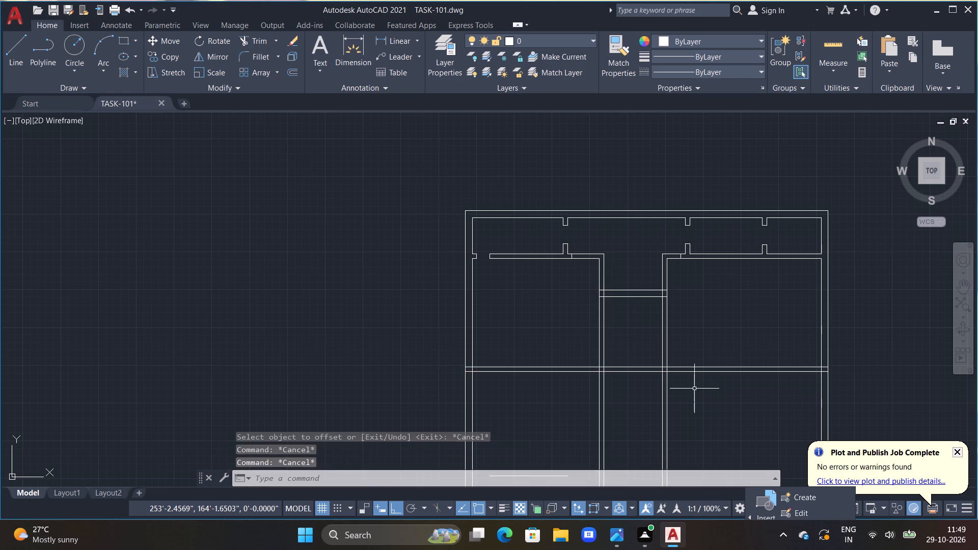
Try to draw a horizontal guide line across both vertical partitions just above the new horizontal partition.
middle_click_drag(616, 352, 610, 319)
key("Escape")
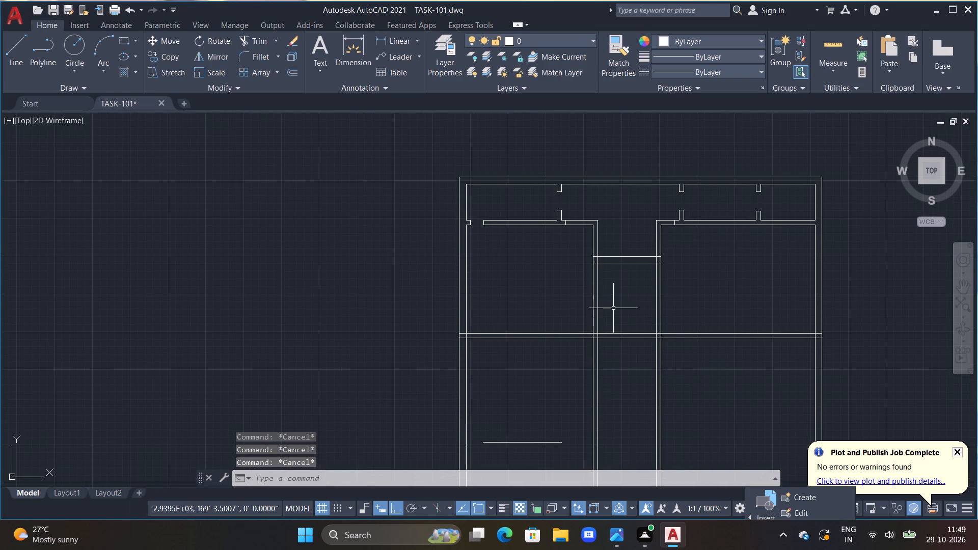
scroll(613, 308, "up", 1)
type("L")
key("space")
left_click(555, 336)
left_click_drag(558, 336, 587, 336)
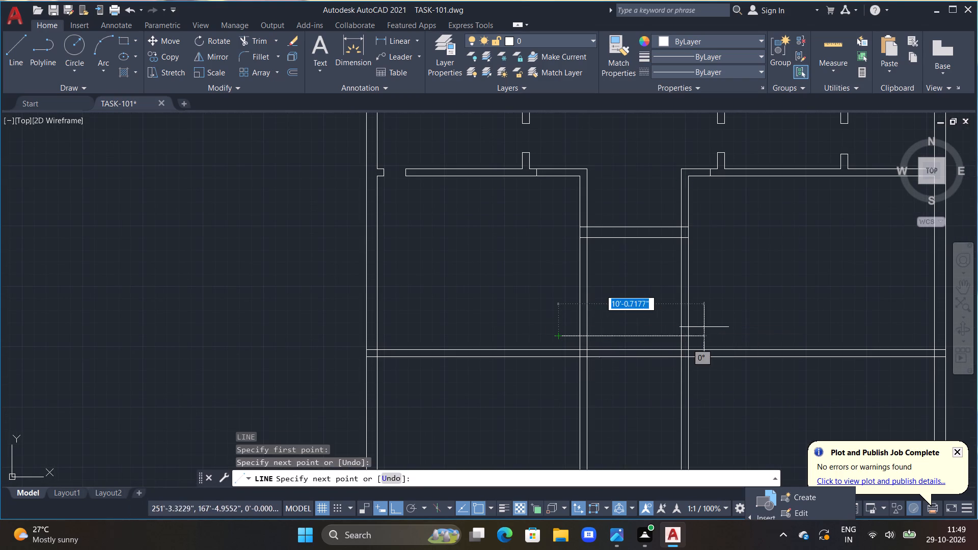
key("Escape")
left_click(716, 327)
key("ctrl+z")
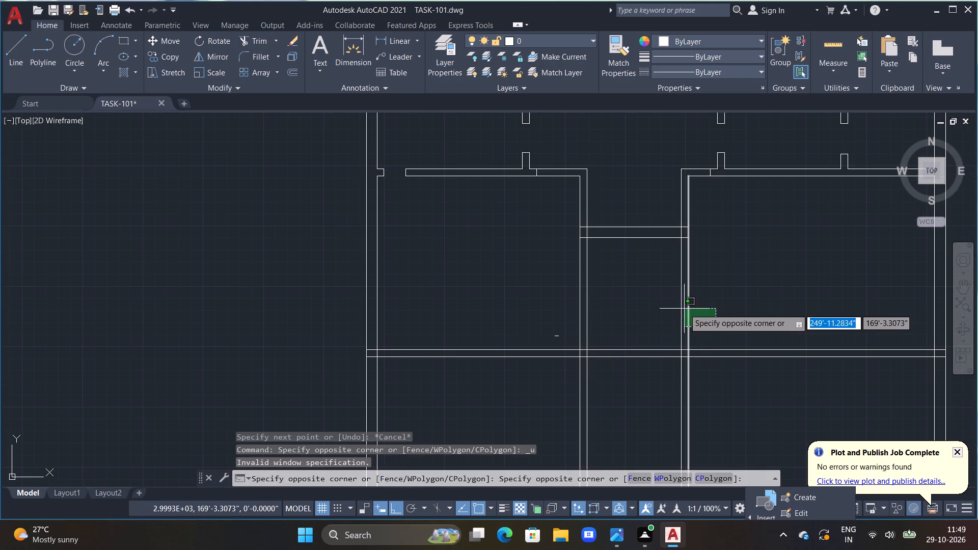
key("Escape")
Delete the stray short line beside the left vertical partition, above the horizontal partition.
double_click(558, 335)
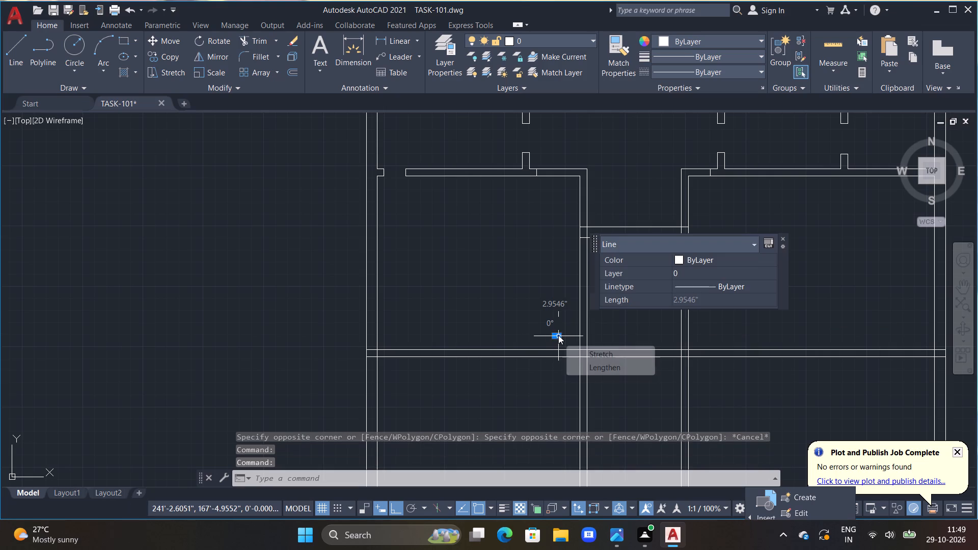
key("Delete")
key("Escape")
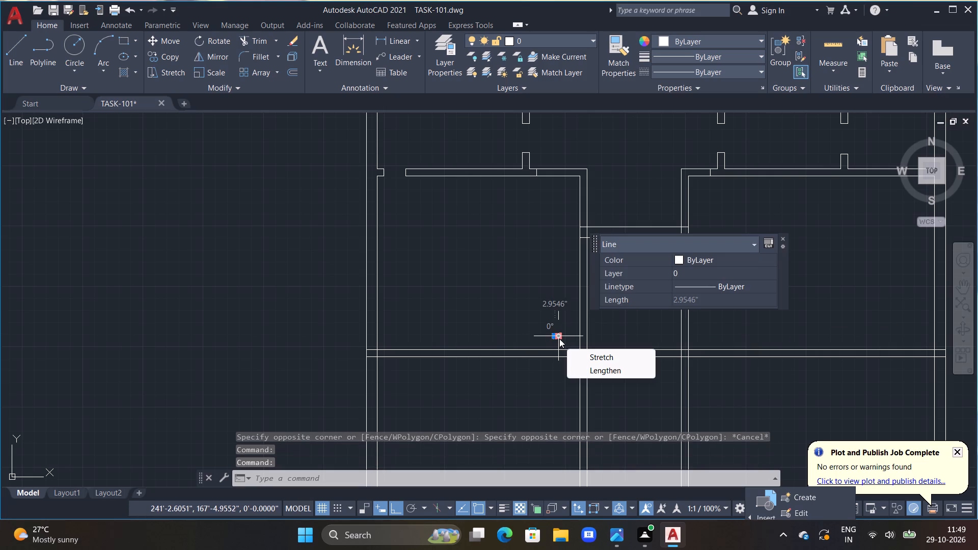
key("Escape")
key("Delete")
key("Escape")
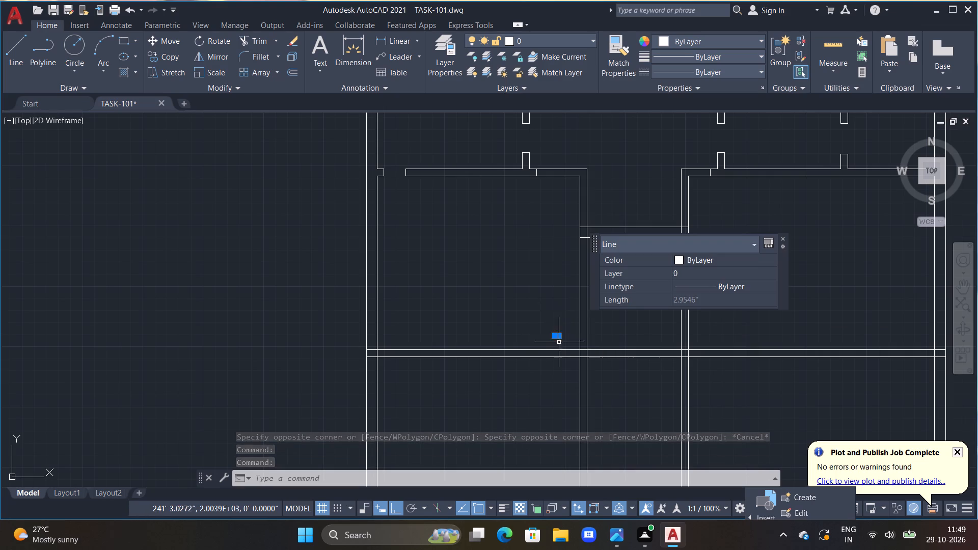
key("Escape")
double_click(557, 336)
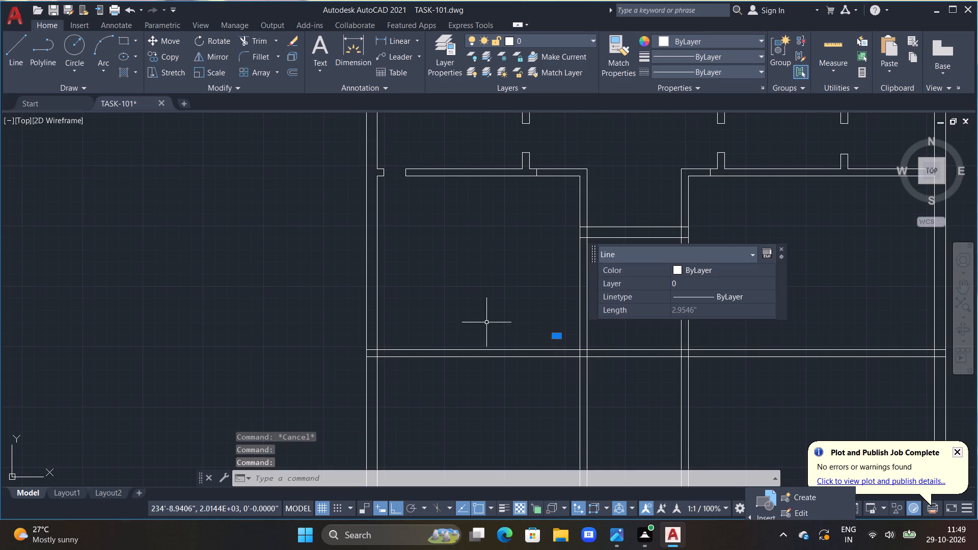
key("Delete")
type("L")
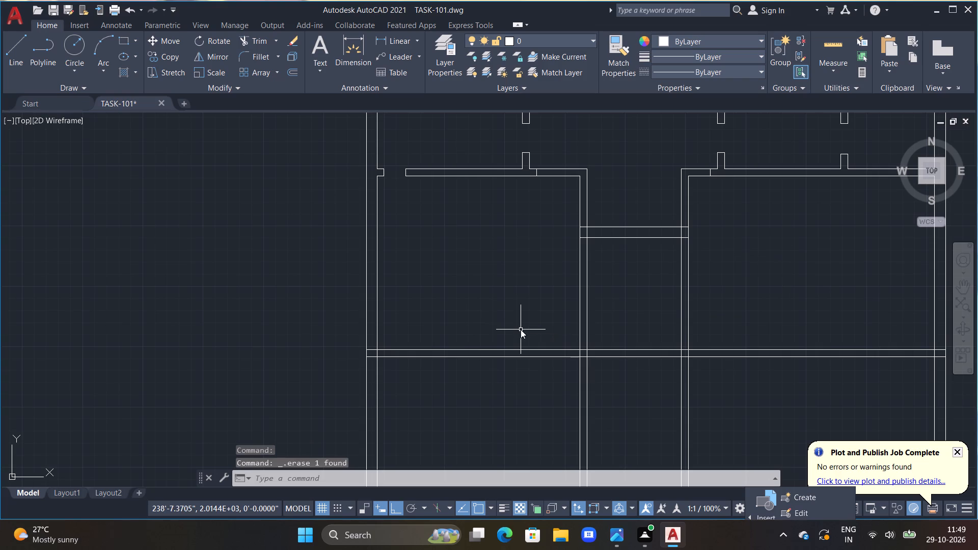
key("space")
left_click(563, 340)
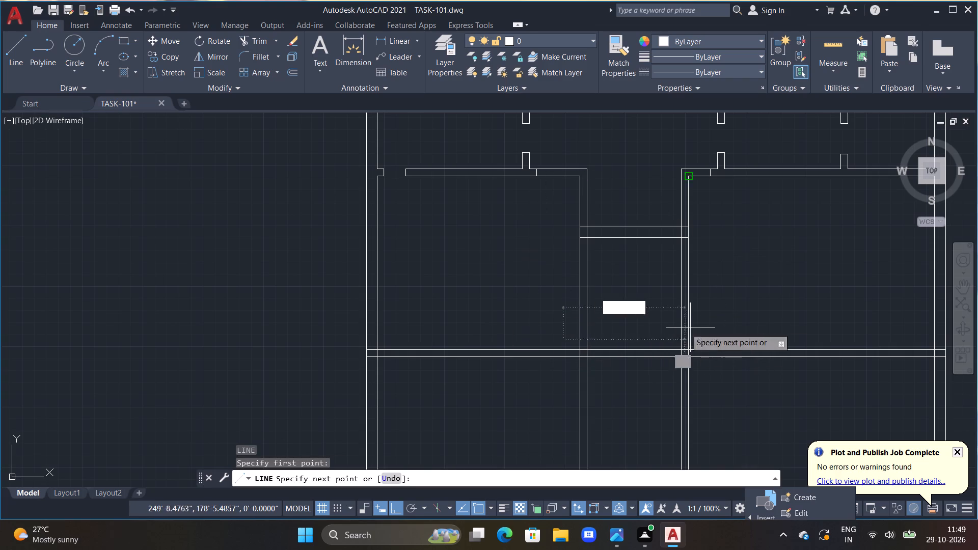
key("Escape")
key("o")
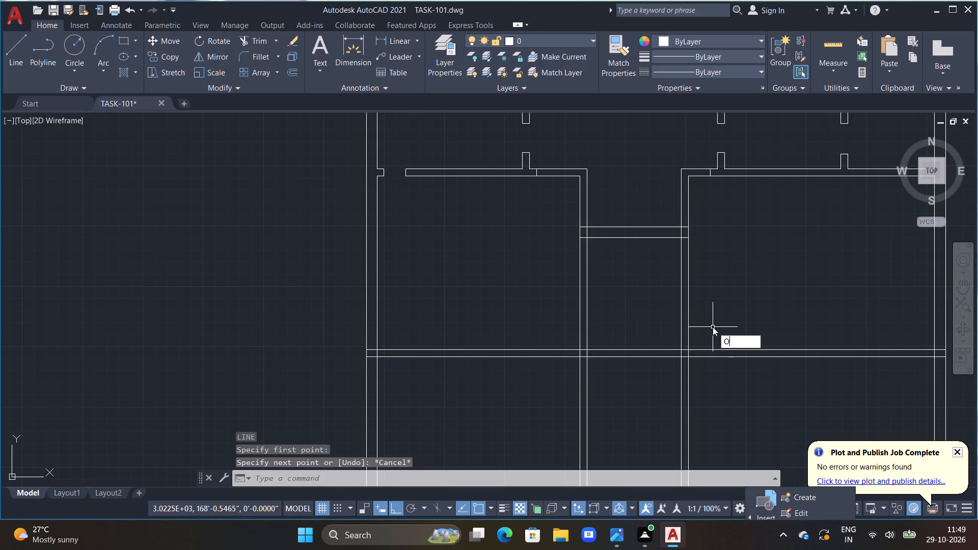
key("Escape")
Draw a horizontal guide line crossing both vertical partitions just above the new horizontal partition.
type("L")
key("space")
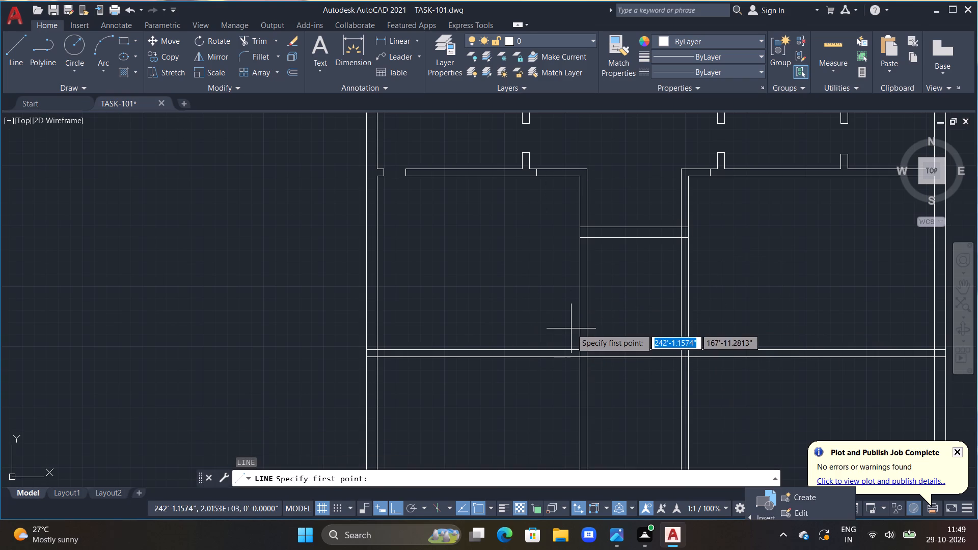
double_click(567, 338)
left_click(758, 329)
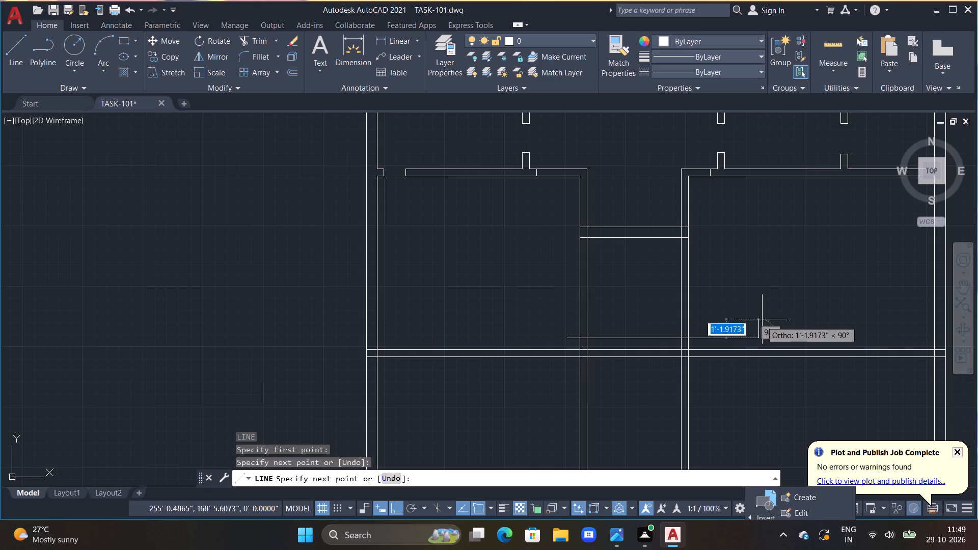
key("Escape")
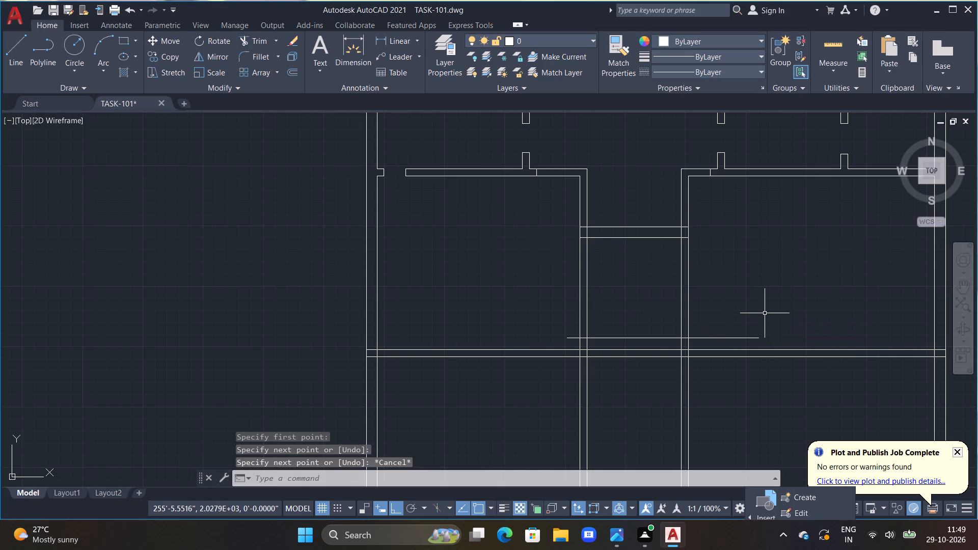
Offset the horizontal guide line 3'6" upward to mark the door opening width.
type("OFF")
key("space")
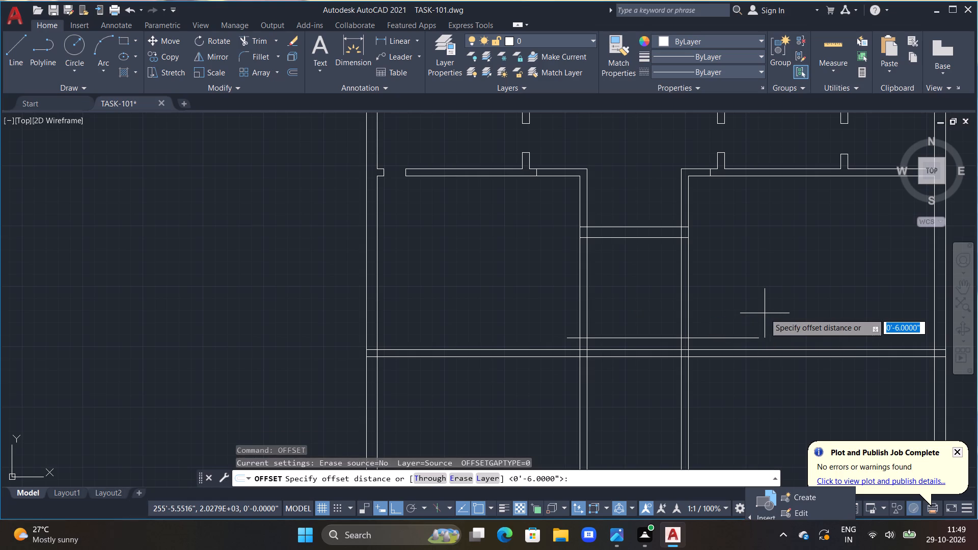
type("3'6\"")
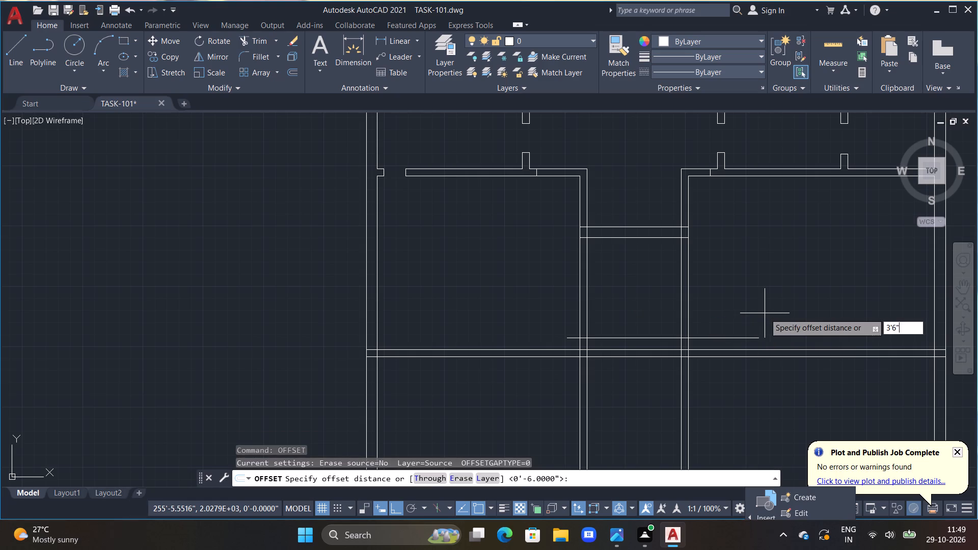
key("Return")
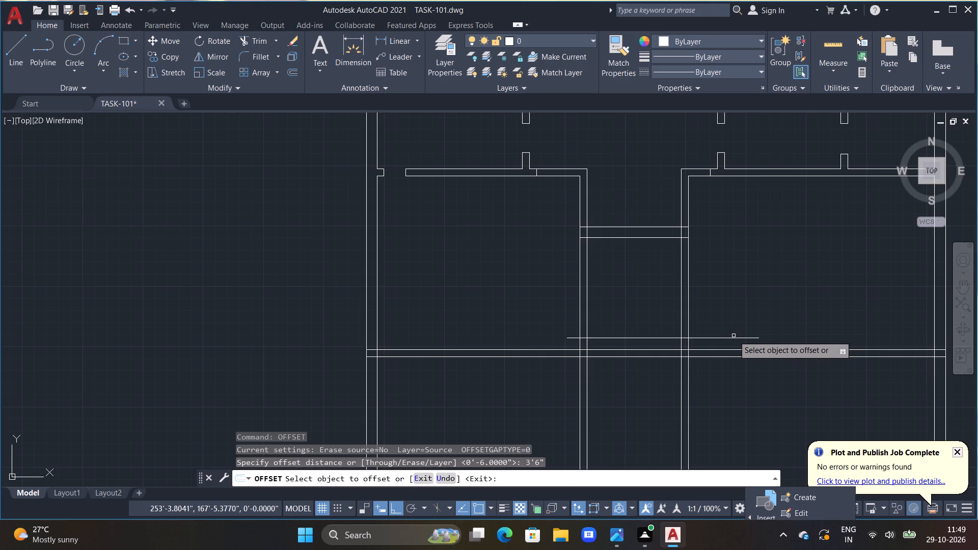
left_click(732, 337)
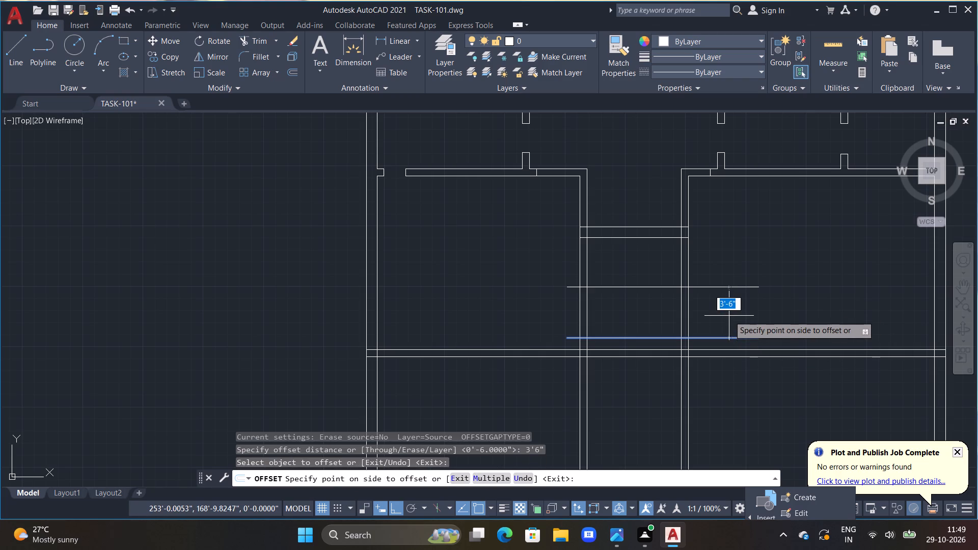
left_click(729, 316)
key("Escape")
Trim both vertical partitions between the guide lines and remove the excess guide segments, leaving 3'6" door openings with closed ends.
type("TR")
key("space")
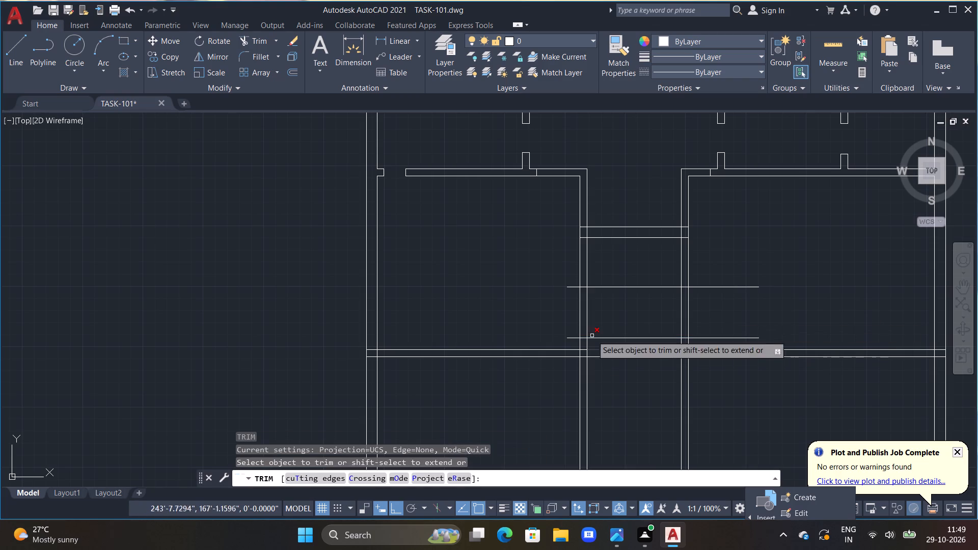
left_click_drag(566, 283, 580, 337)
left_click_drag(572, 337, 567, 328)
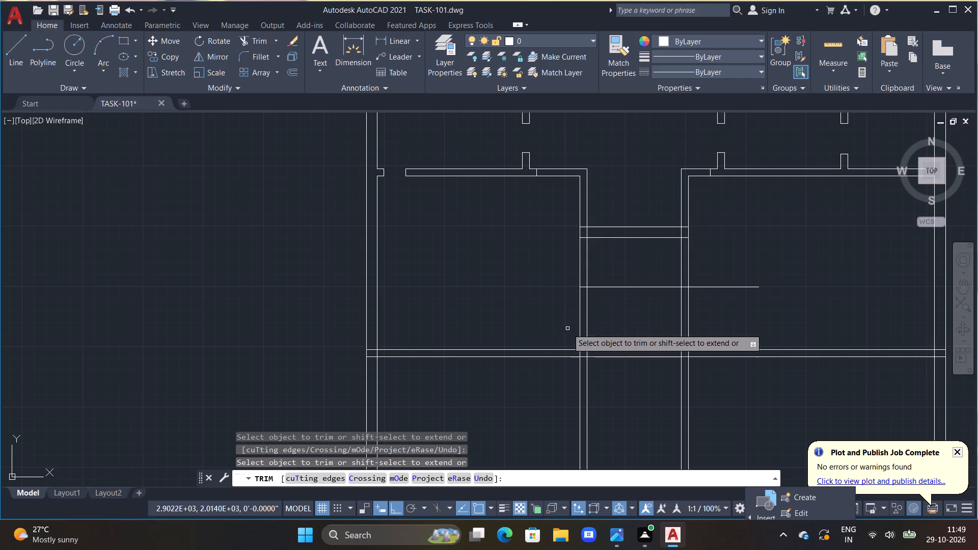
left_click_drag(567, 328, 570, 322)
left_click_drag(577, 318, 595, 309)
left_click_drag(630, 282, 632, 317)
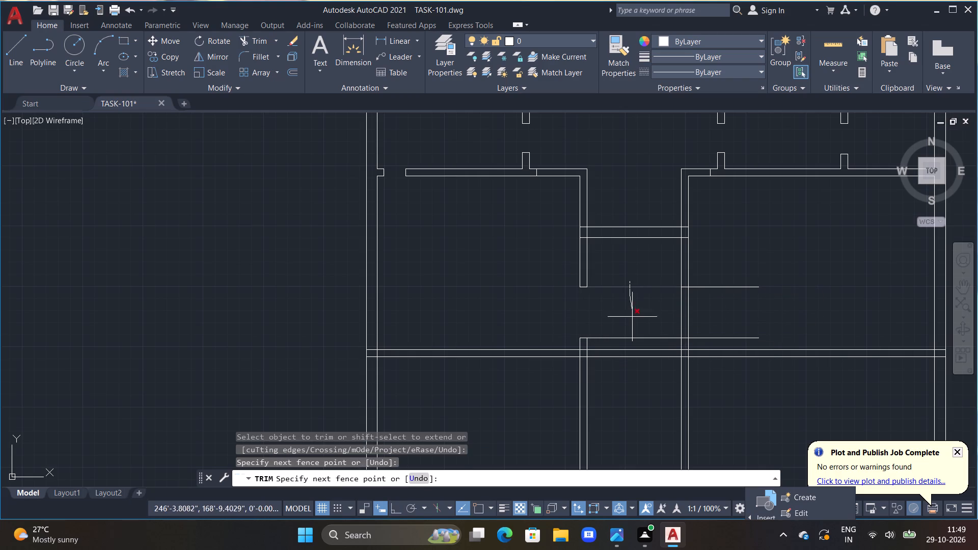
left_click_drag(632, 317, 633, 320)
left_click_drag(634, 340, 633, 330)
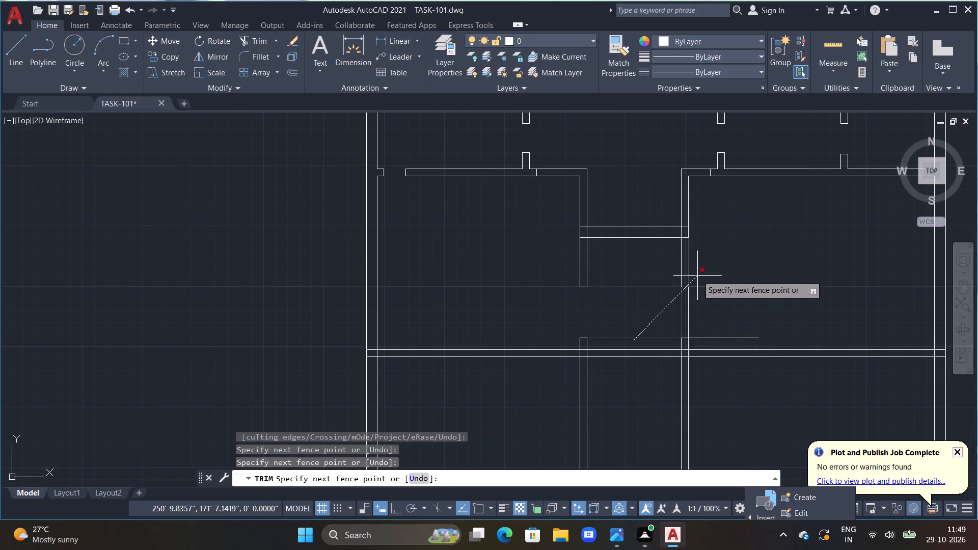
left_click(708, 286)
double_click(712, 337)
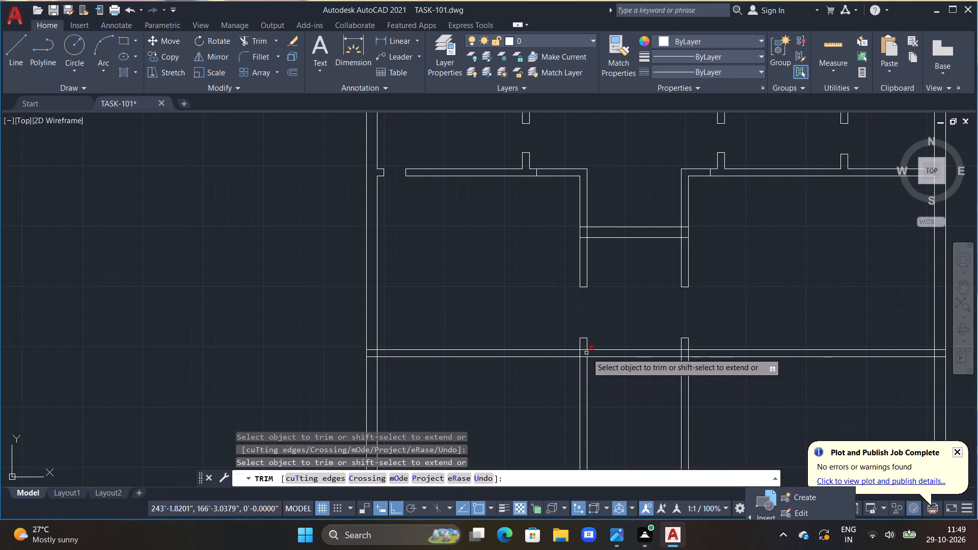
Trim the horizontal partition out of the central passage and clean up its junctions with both vertical partitions.
left_click_drag(616, 339, 618, 397)
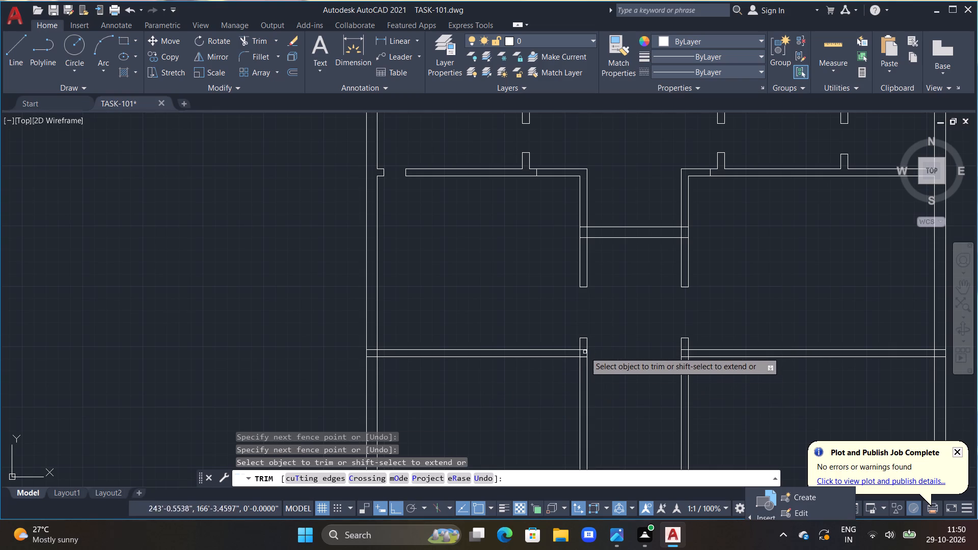
left_click(584, 348)
left_click(584, 359)
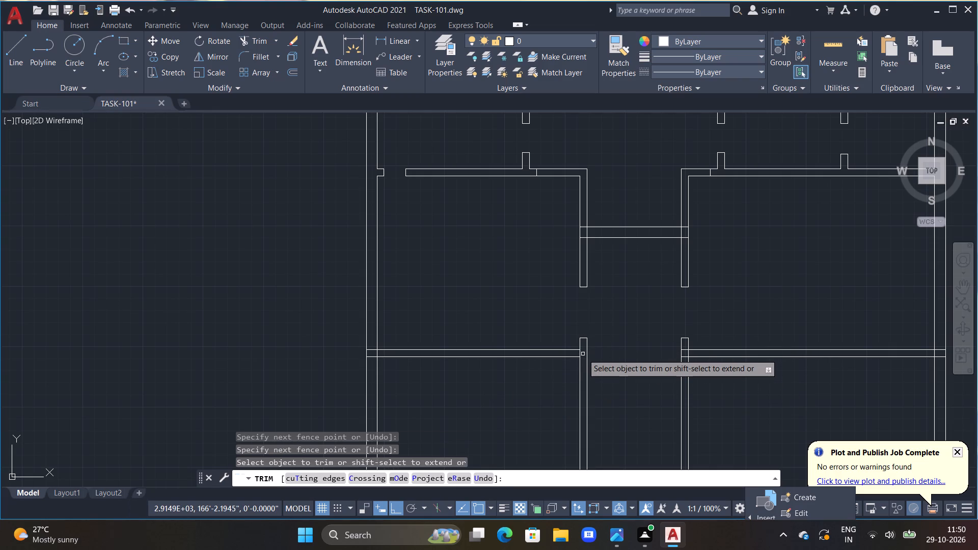
double_click(580, 354)
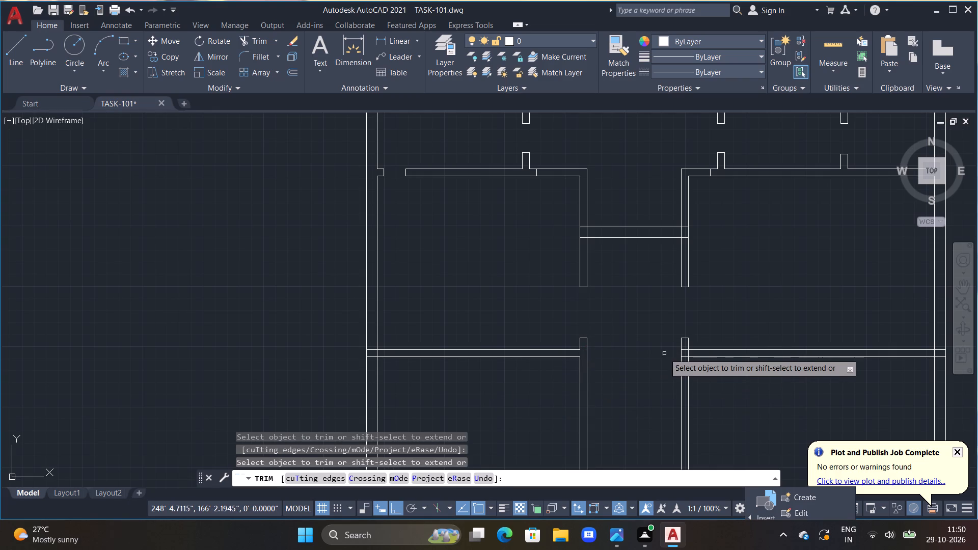
left_click(685, 350)
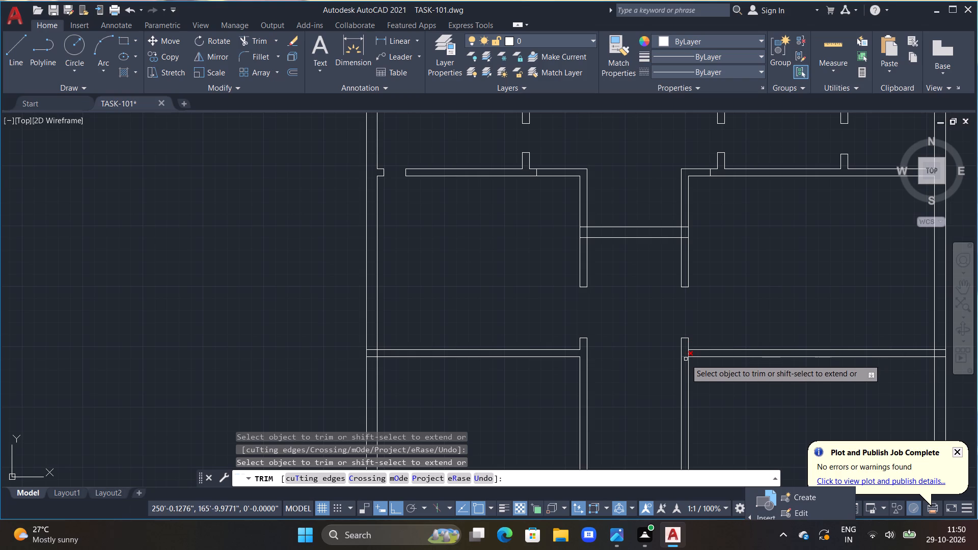
left_click(686, 359)
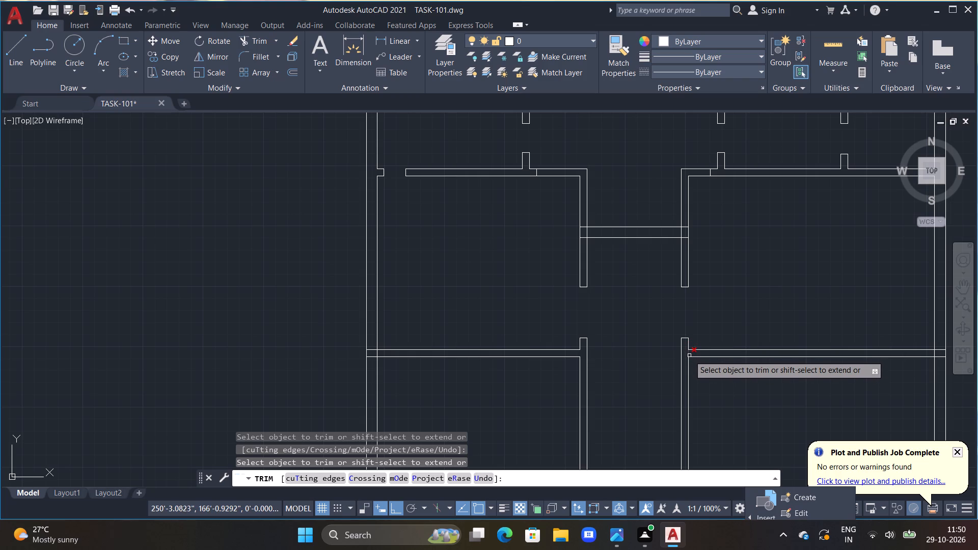
left_click(689, 355)
Trim the passage walls' inner faces and the cross wall's lower line where the cross wall meets both vertical partitions.
middle_click_drag(639, 293, 643, 354)
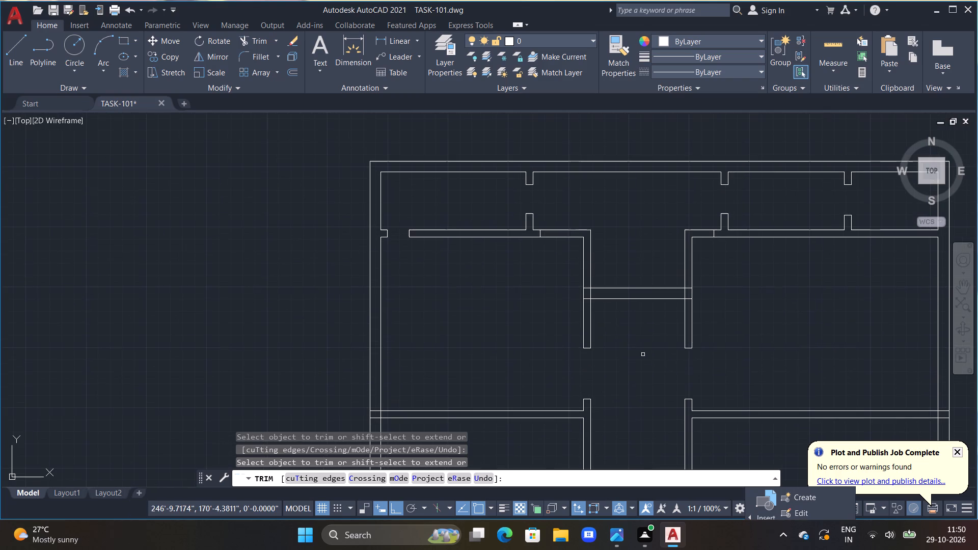
scroll(599, 281, "up", 1)
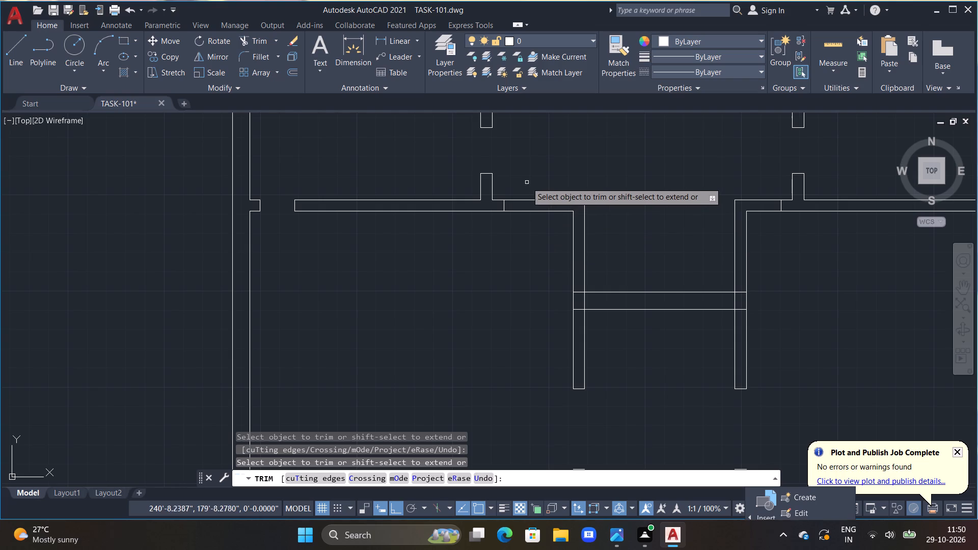
double_click(586, 300)
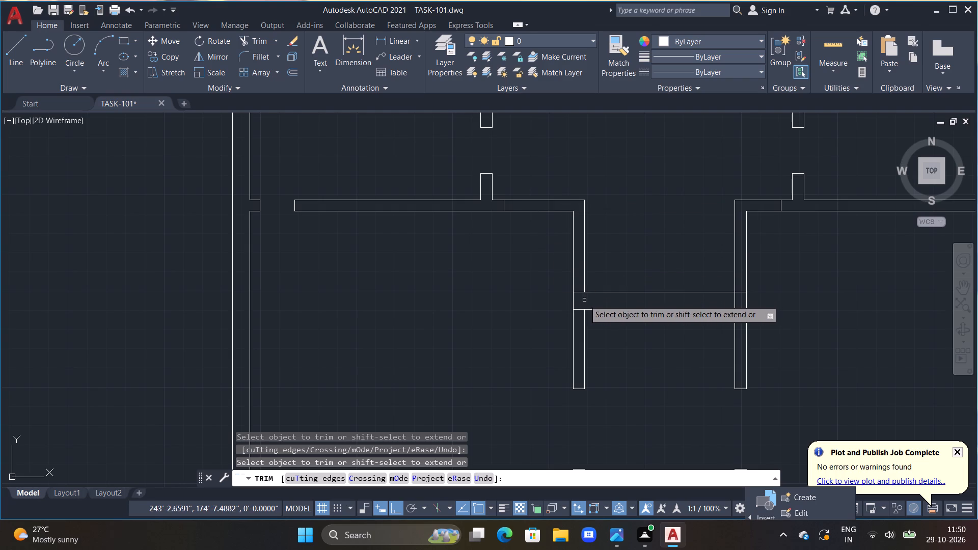
triple_click(579, 310)
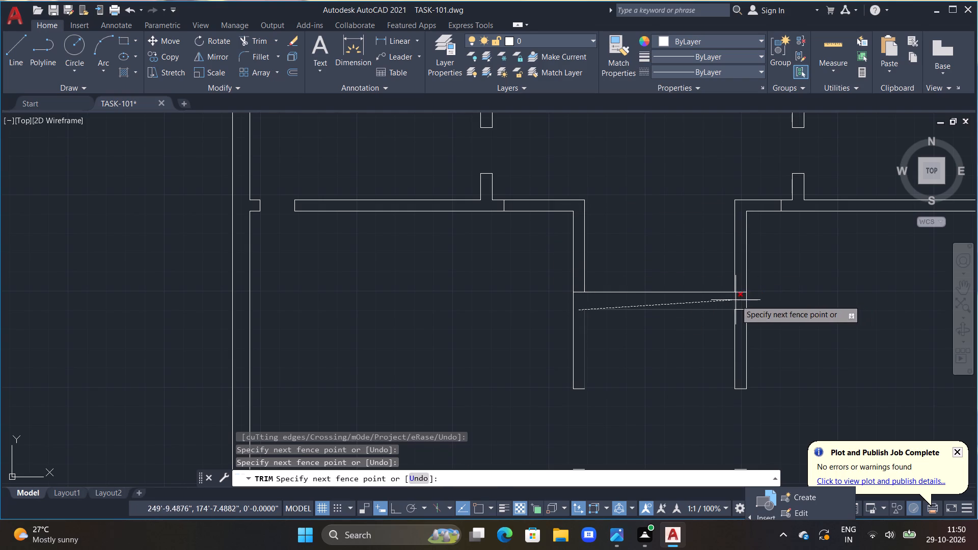
left_click(586, 302)
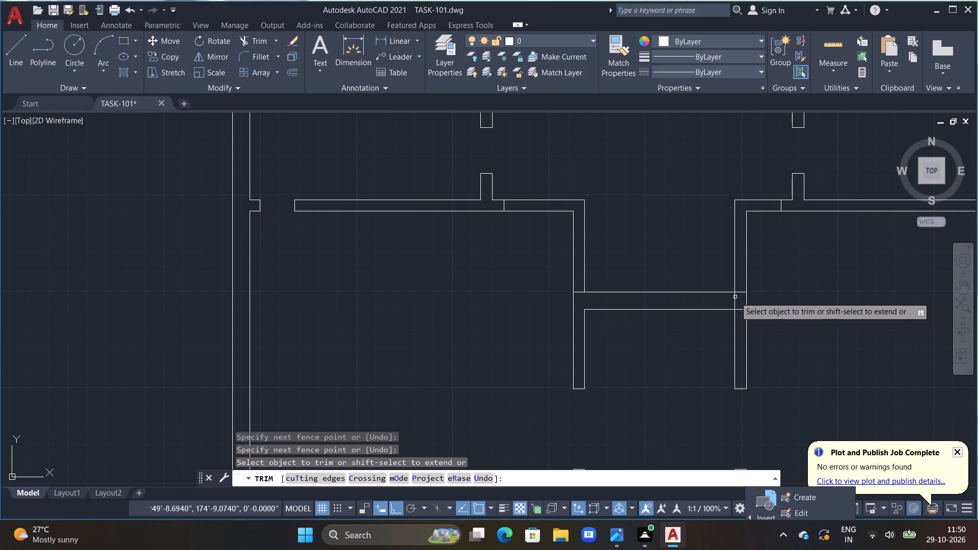
left_click(734, 299)
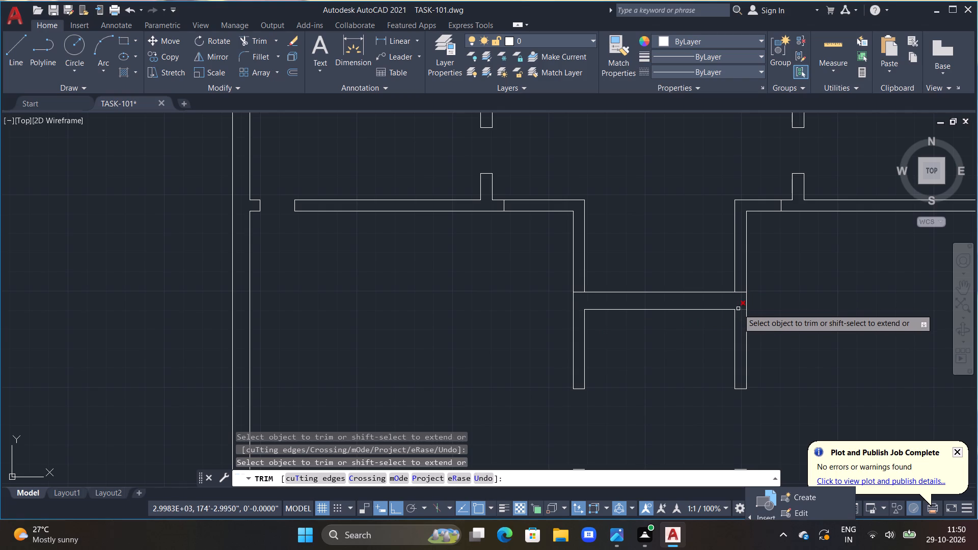
left_click(739, 309)
key("Escape")
key("Escape")
key("Escape")
key("Escape")
key("Escape")
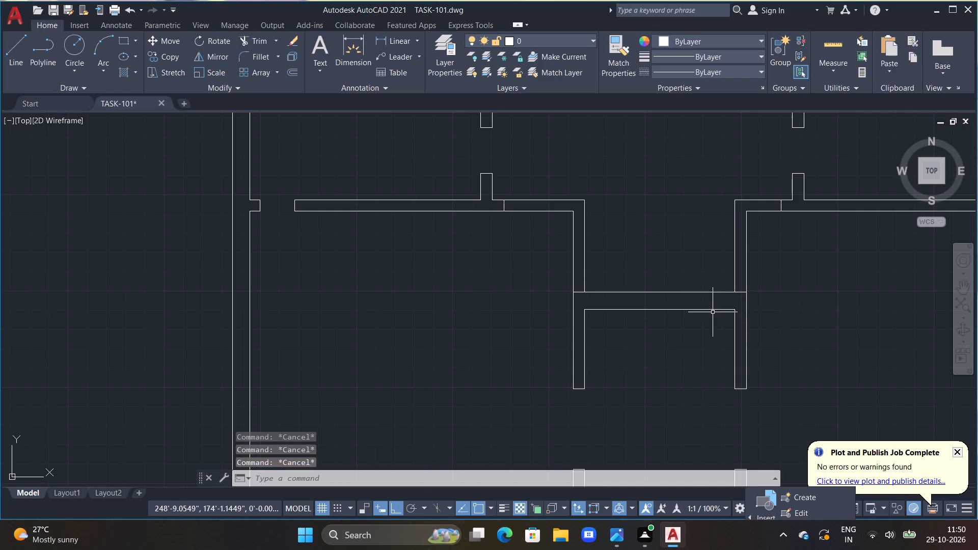
key("Escape")
key("Escape")
Draw a vertical guide line about 2'2" long across the passage cross wall, close to the right partition.
scroll(684, 301, "up", 1)
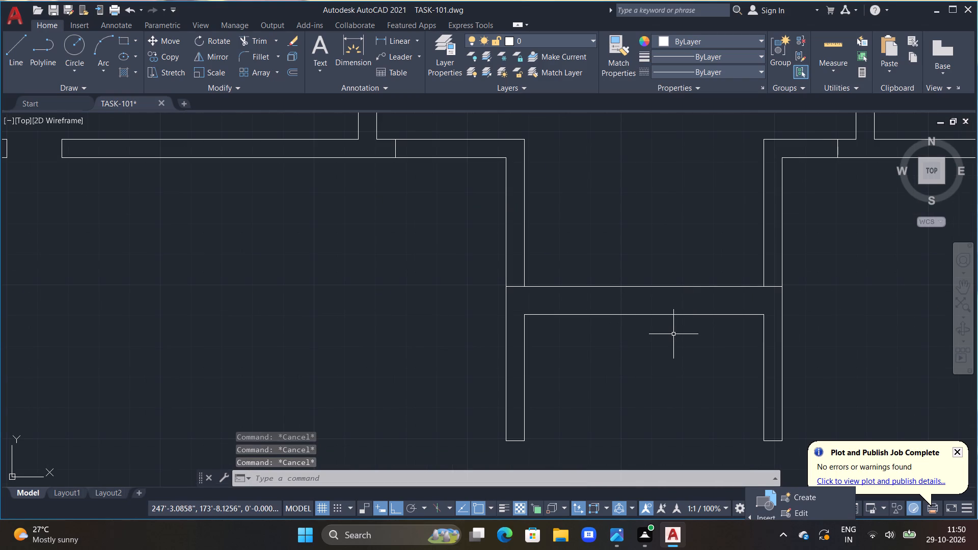
type("L")
key("space")
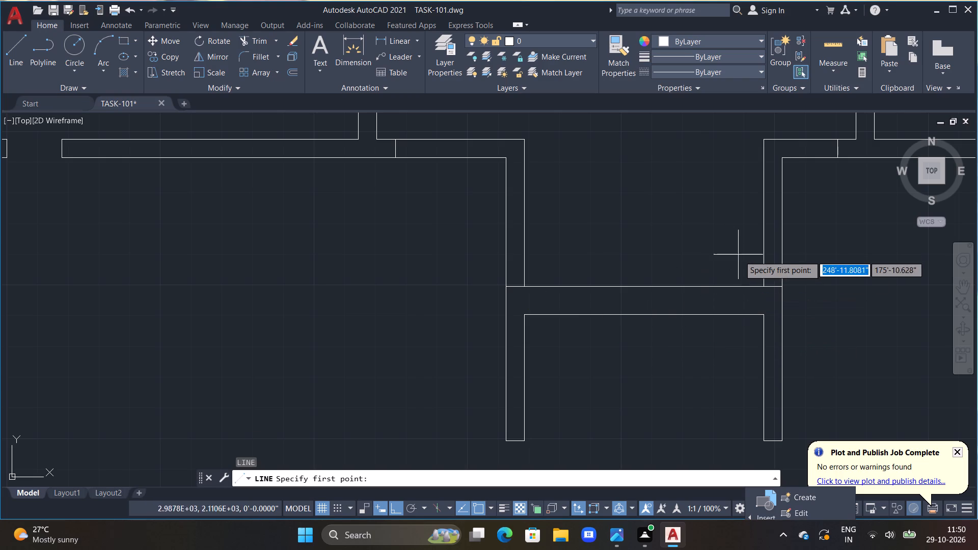
double_click(745, 271)
double_click(733, 352)
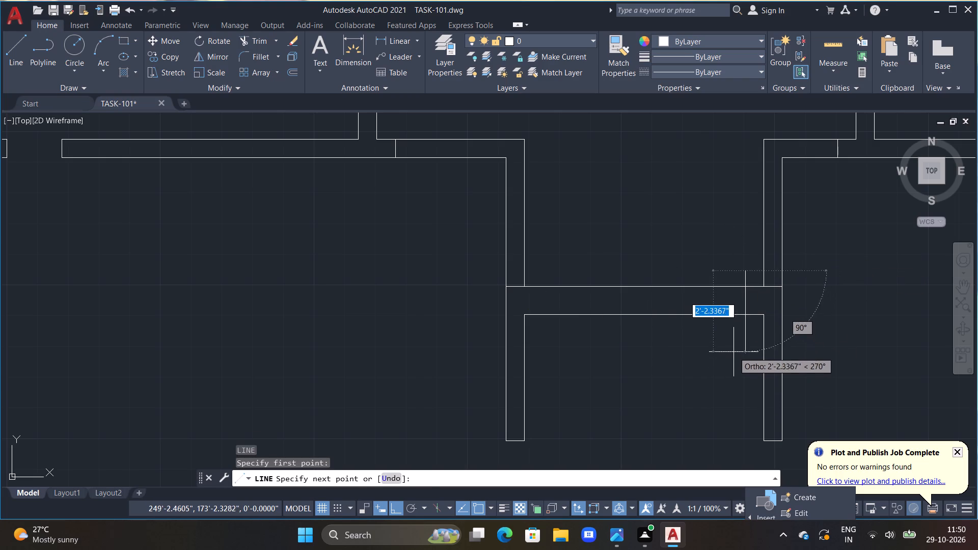
key("Escape")
Offset the vertical guide line 2'6" to the left to mark an opening in the cross wall.
type("OFF 2'6\"")
key("Return")
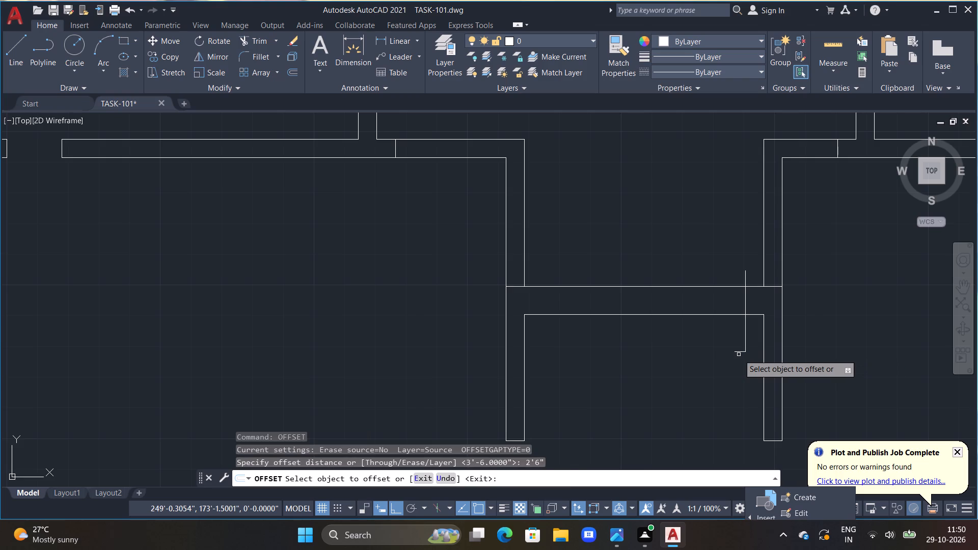
left_click_drag(746, 340, 721, 339)
left_click(714, 339)
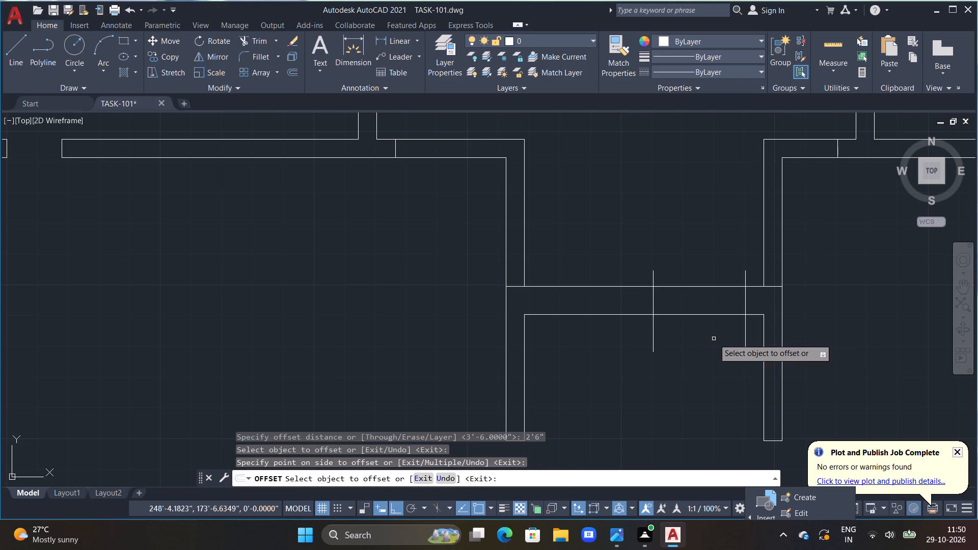
key("Escape")
Trim the cross wall between the two guide lines and remove the excess guide pieces, leaving a 2'6" opening with closed ends.
type("TR")
key("space")
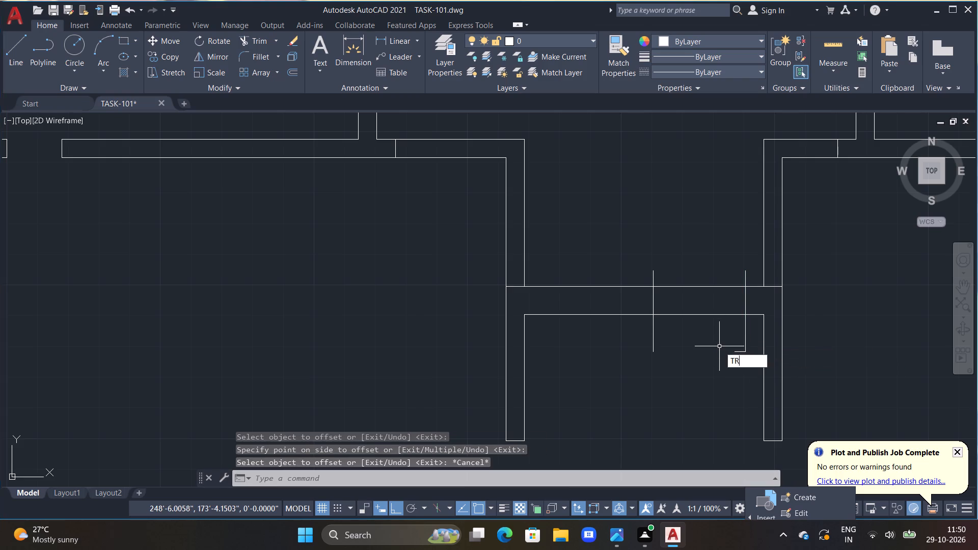
left_click_drag(643, 343, 678, 267)
double_click(653, 278)
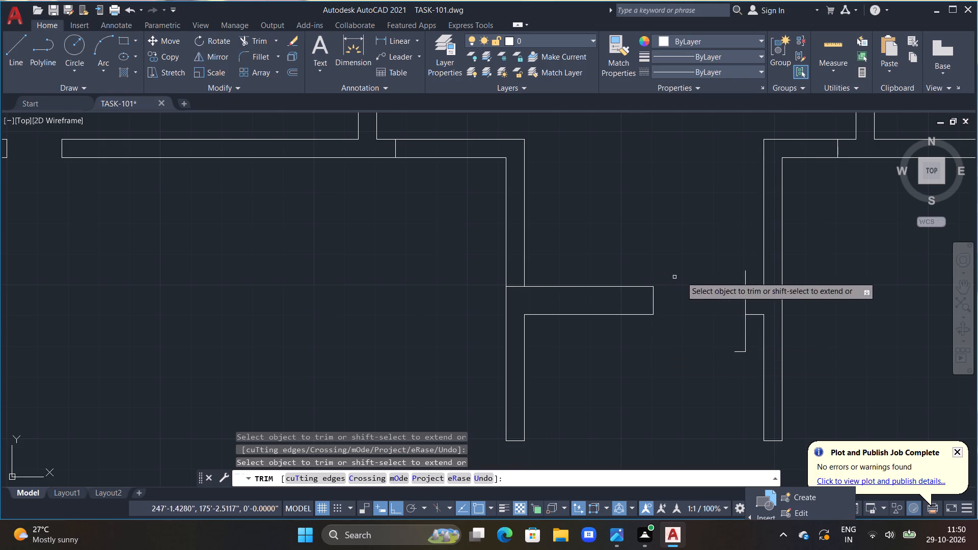
left_click(744, 278)
left_click(744, 337)
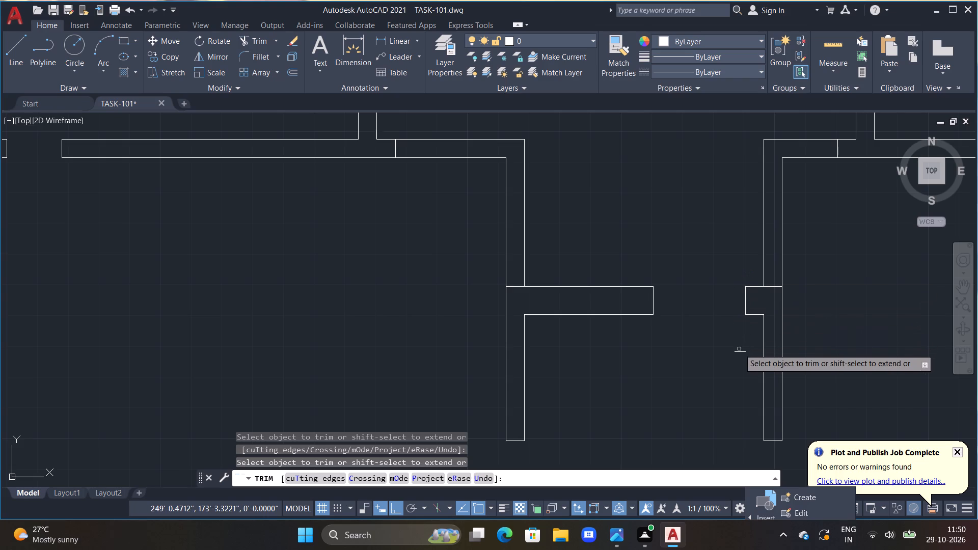
left_click_drag(740, 351, 733, 368)
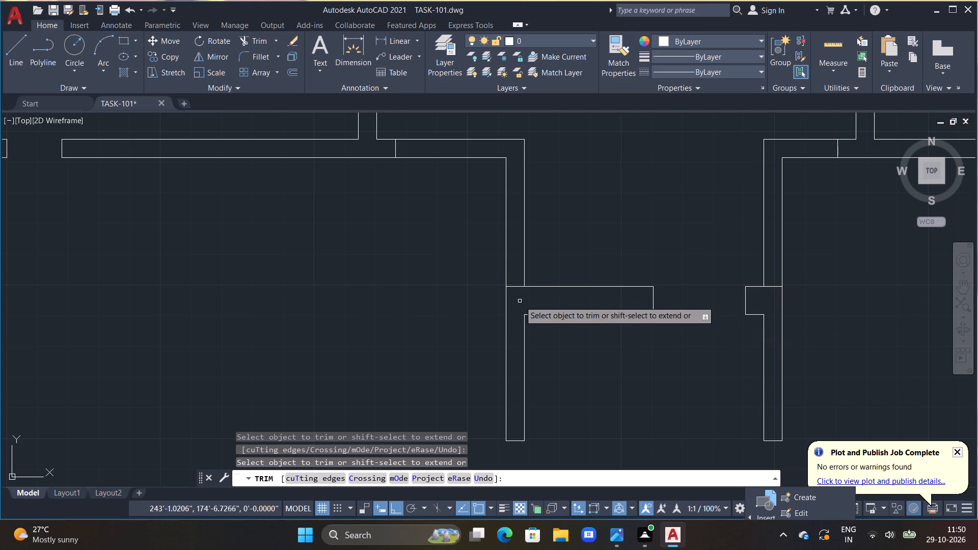
Trim the cross wall's upper line out of both vertical partitions at the junctions.
left_click(512, 287)
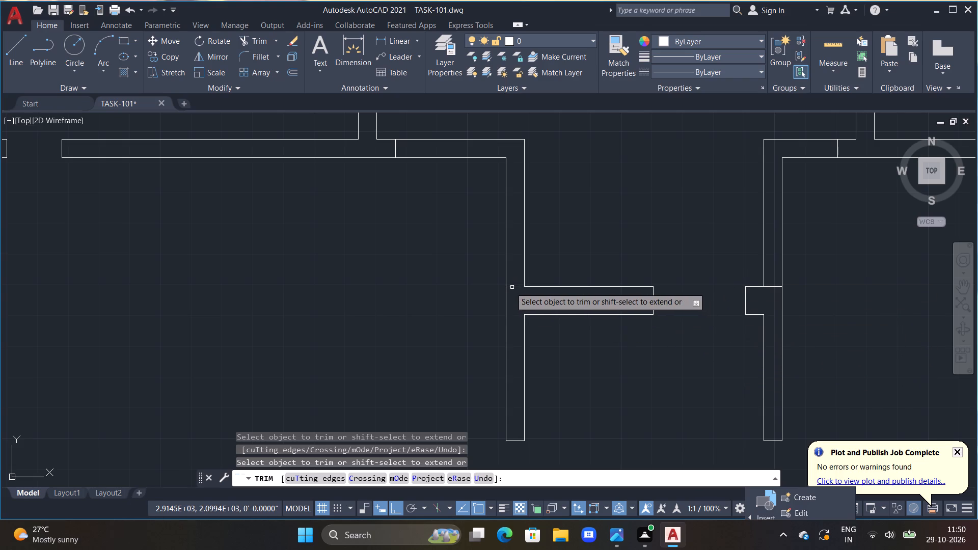
key("Escape")
left_click(775, 287)
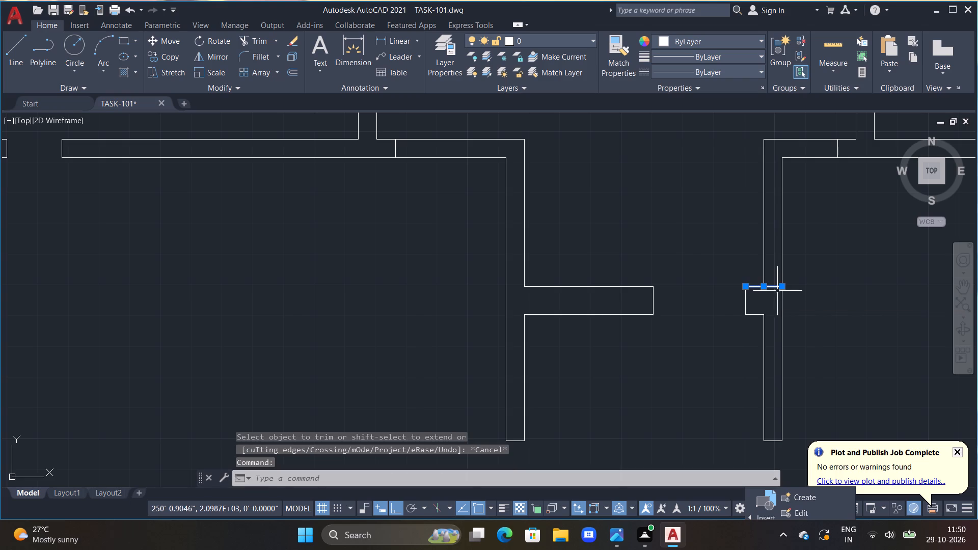
key("Escape")
key("Escape")
type("TR")
key("space")
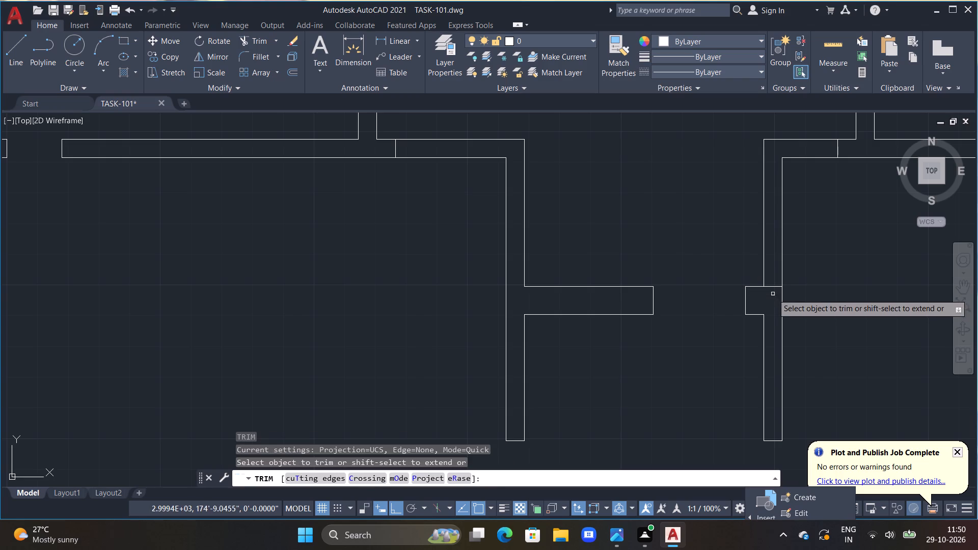
double_click(771, 288)
key("Escape")
Draw a horizontal guide line about 9'1" long across both vertical partitions, just above the passage cross wall.
type("L")
key("space")
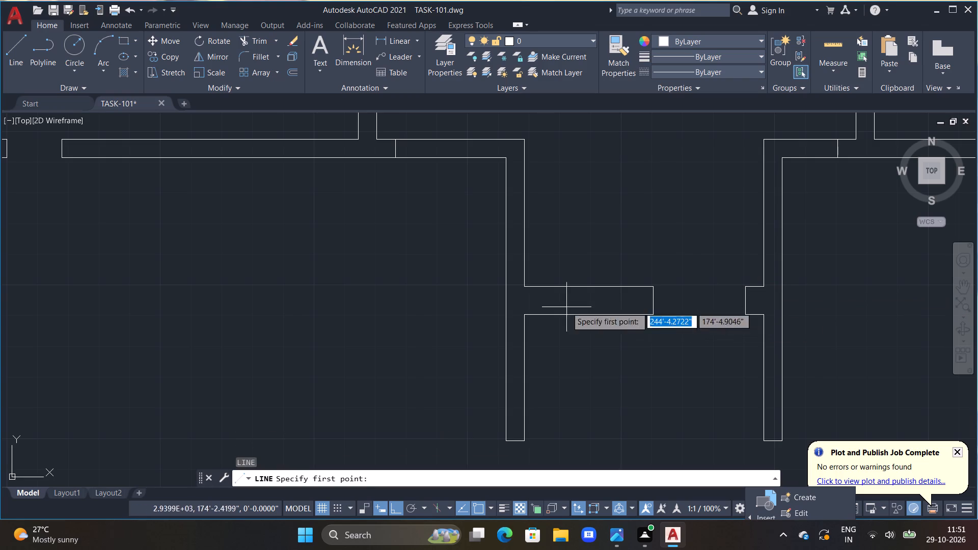
double_click(497, 262)
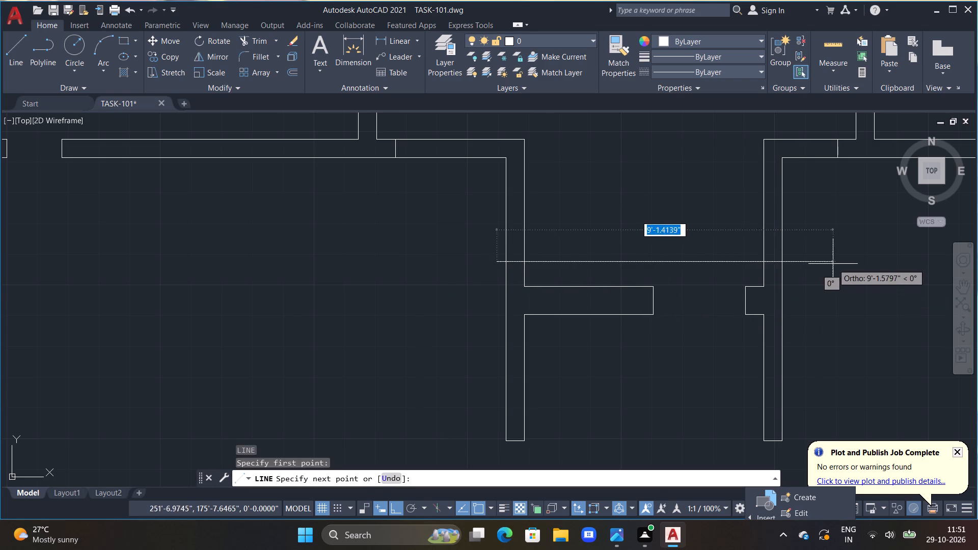
double_click(832, 264)
key("grave")
key("t")
key("r")
key("space")
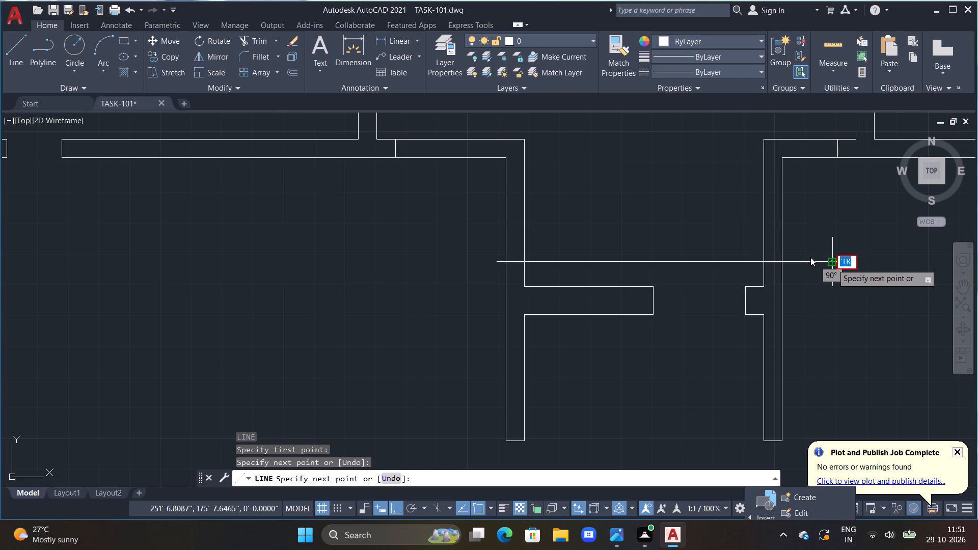
key("Escape")
key("Escape")
key("Escape")
key("Escape")
key("Escape")
key("Escape")
Trim the horizontal guide line outside and between the partitions, keeping only the short segments within the two wall thicknesses.
key("t")
key("r")
key("space")
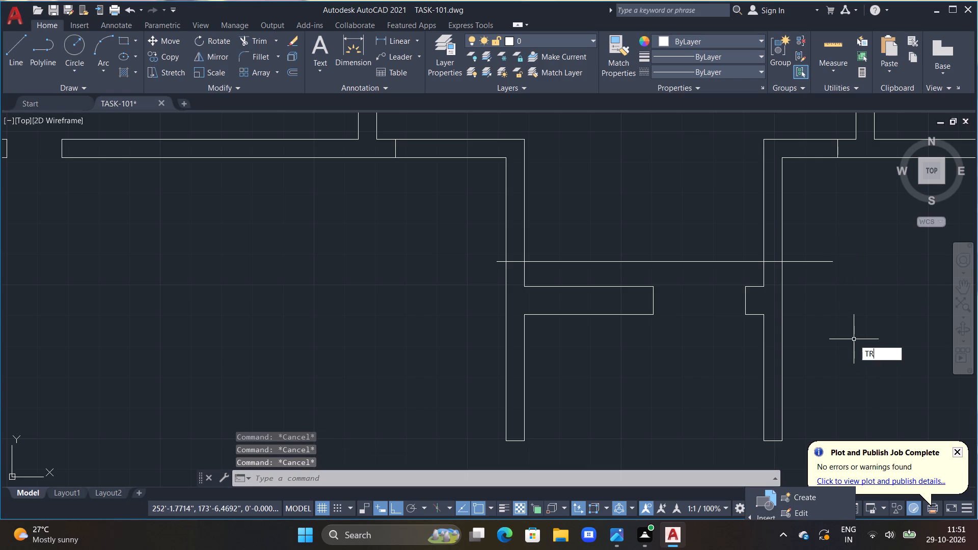
left_click_drag(814, 251, 825, 309)
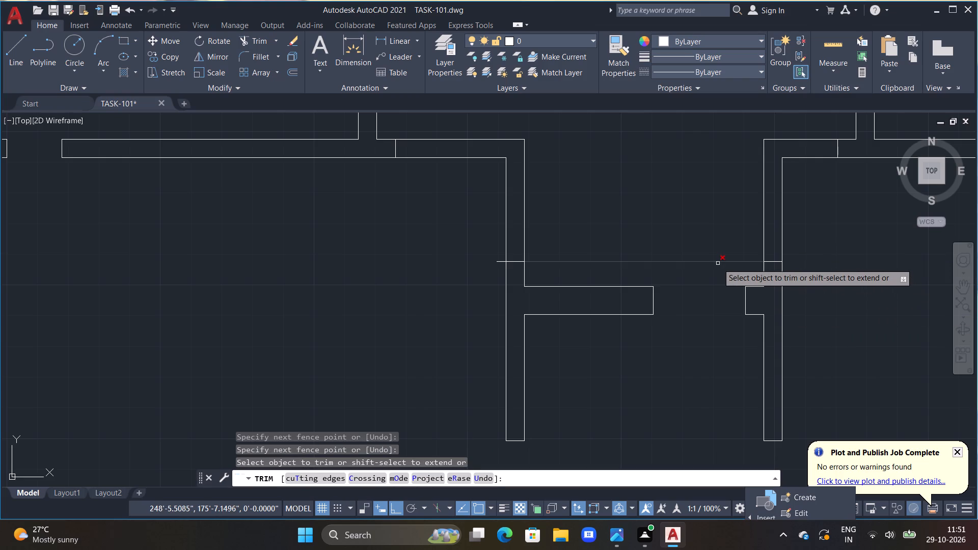
double_click(717, 262)
left_click(500, 263)
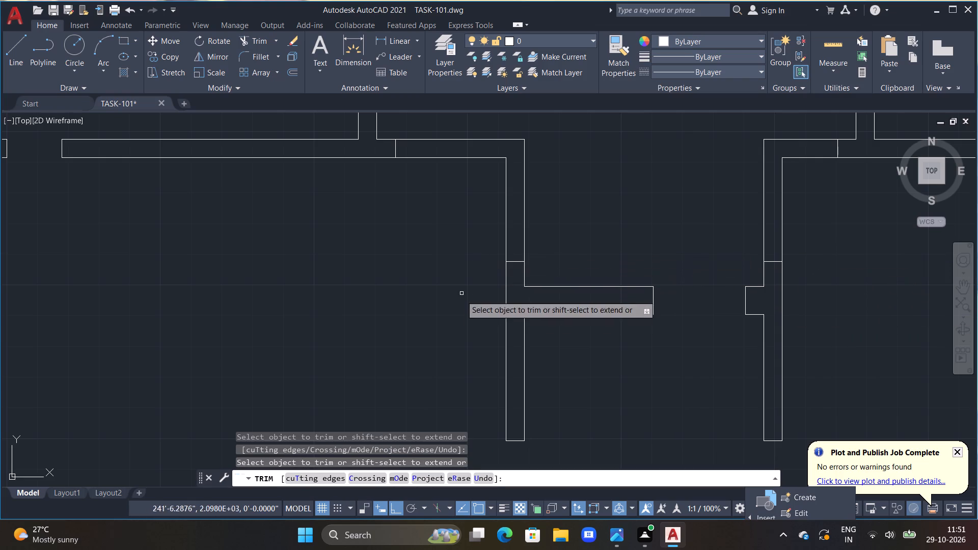
Offset the lower line of the left horizontal partition 9' downward into the lower-left room.
scroll(647, 376, "down", 1)
middle_click_drag(656, 335, 656, 328)
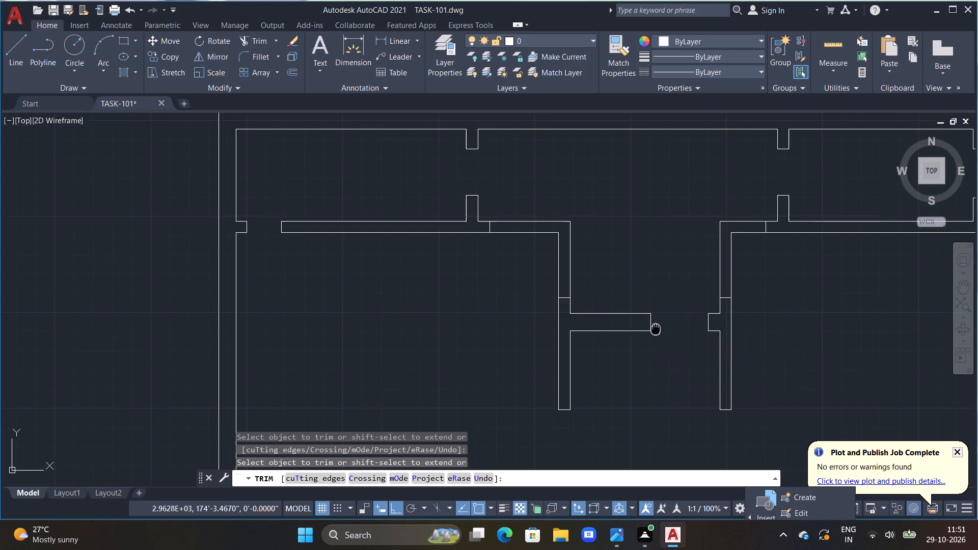
middle_click_drag(656, 328, 657, 287)
scroll(643, 354, "down", 1)
middle_click_drag(645, 365, 602, 261)
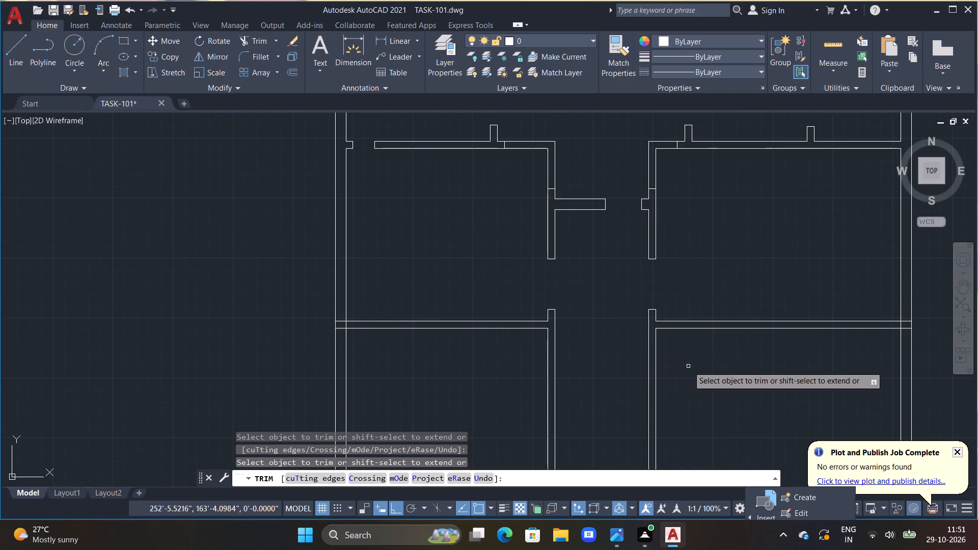
middle_click_drag(688, 366, 715, 325)
middle_click_drag(486, 342, 558, 343)
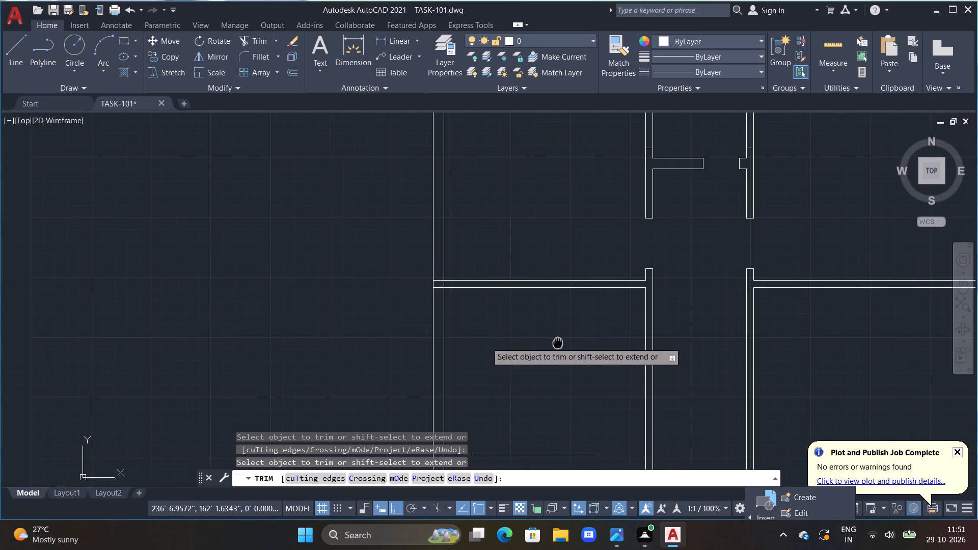
middle_click_drag(558, 343, 558, 343)
key("Escape")
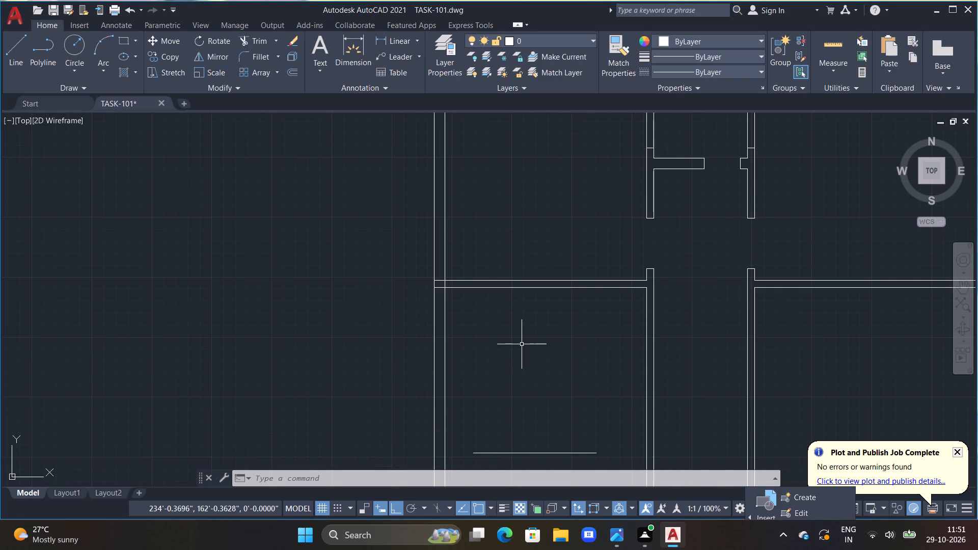
type("OFF")
key("space")
type("9'")
key("Return")
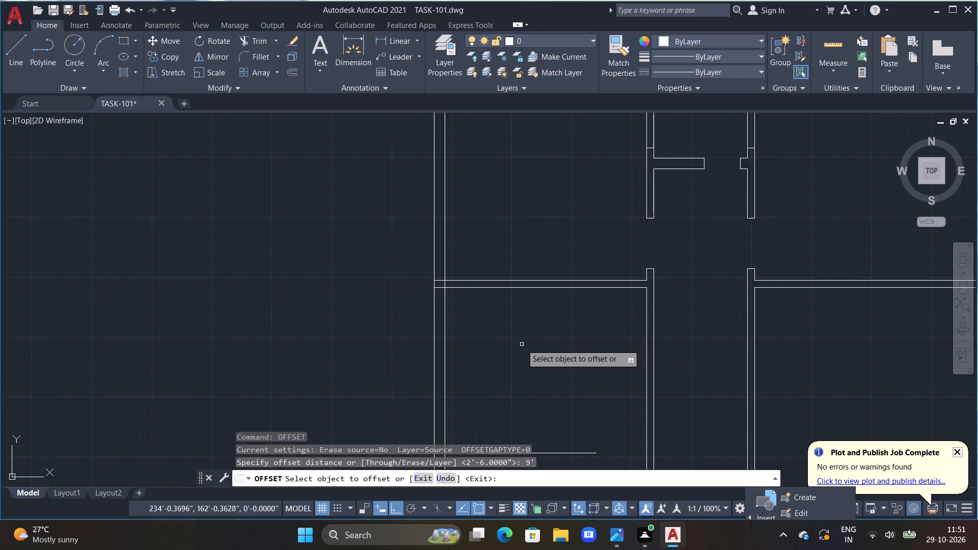
middle_click_drag(540, 334, 532, 284)
left_click_drag(547, 238, 545, 248)
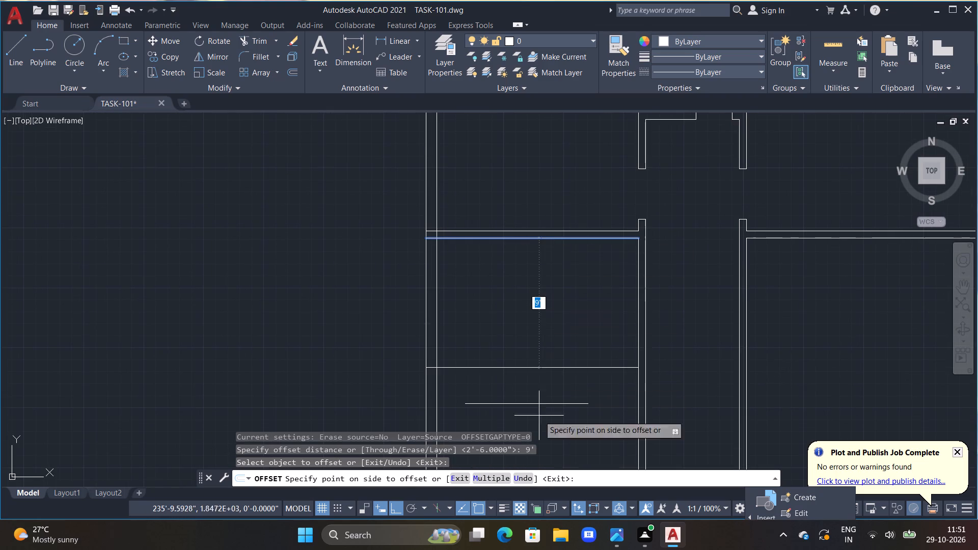
double_click(547, 440)
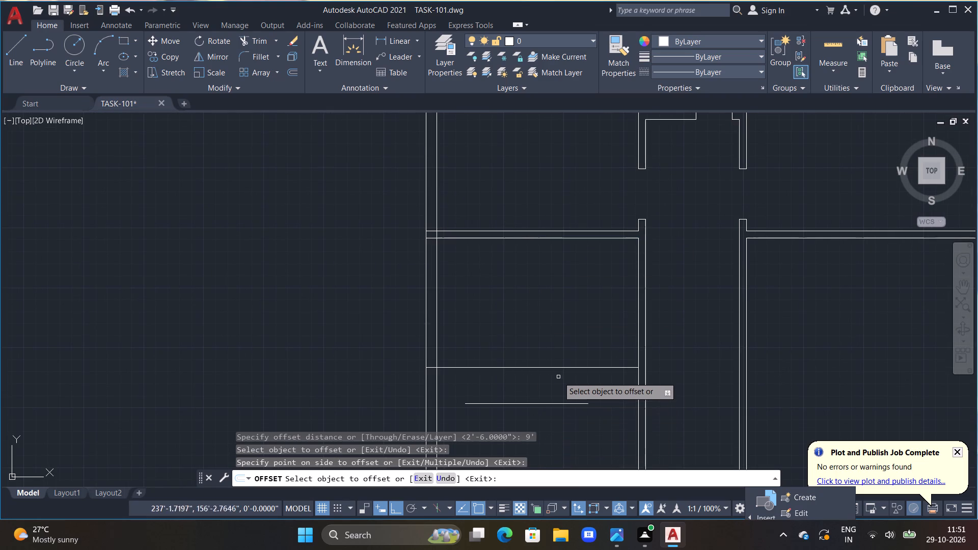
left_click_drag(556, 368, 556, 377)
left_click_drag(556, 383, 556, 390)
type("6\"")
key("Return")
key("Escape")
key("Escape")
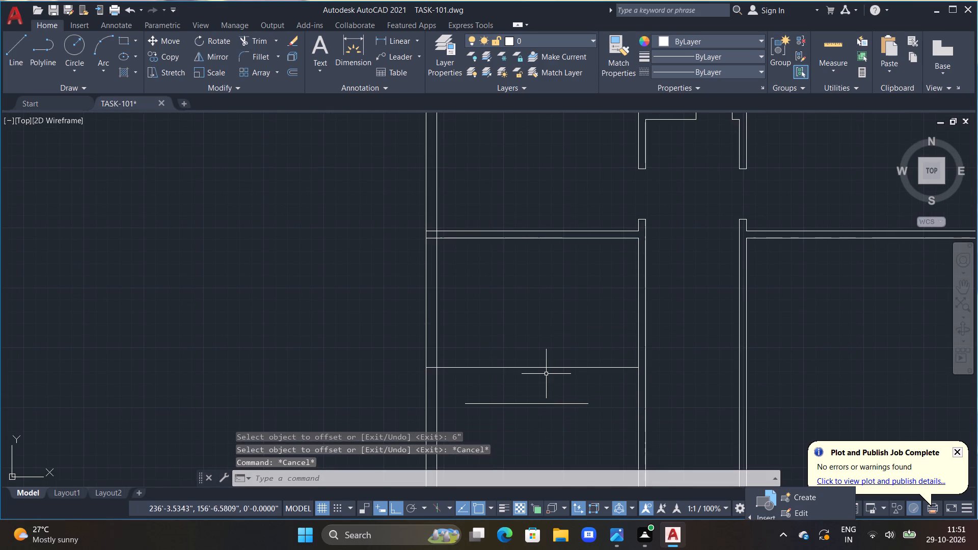
Offset the new horizontal partition line in the lower-left room 6" downward to form the partition's second face.
type("OFF 6\"")
key("Return")
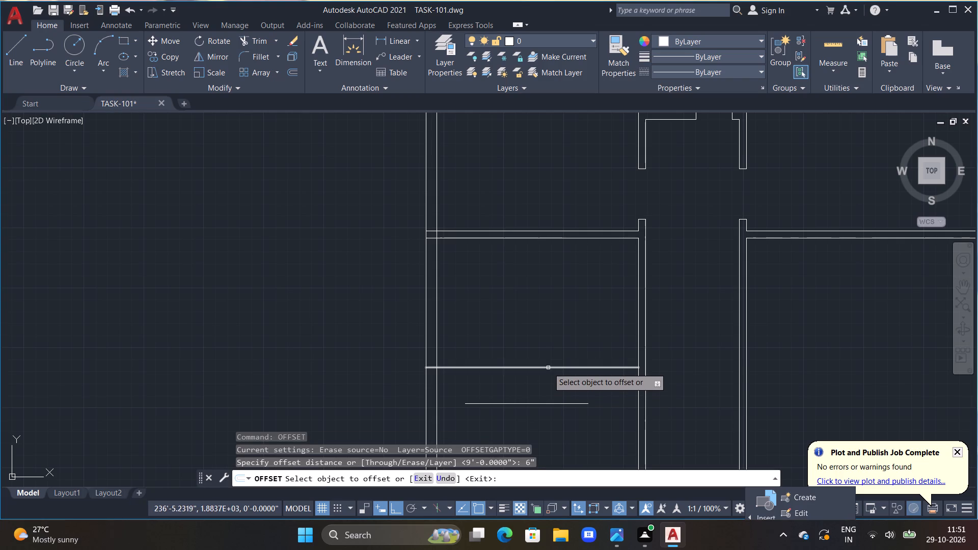
left_click(548, 368)
left_click(552, 394)
key("Escape")
Delete the short loose horizontal line just below the new partition.
left_click(546, 404)
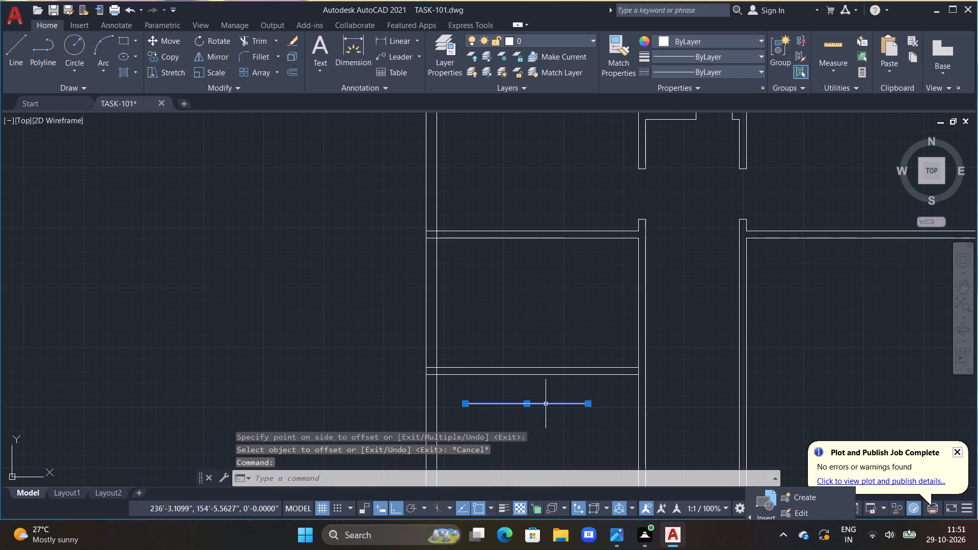
key("Delete")
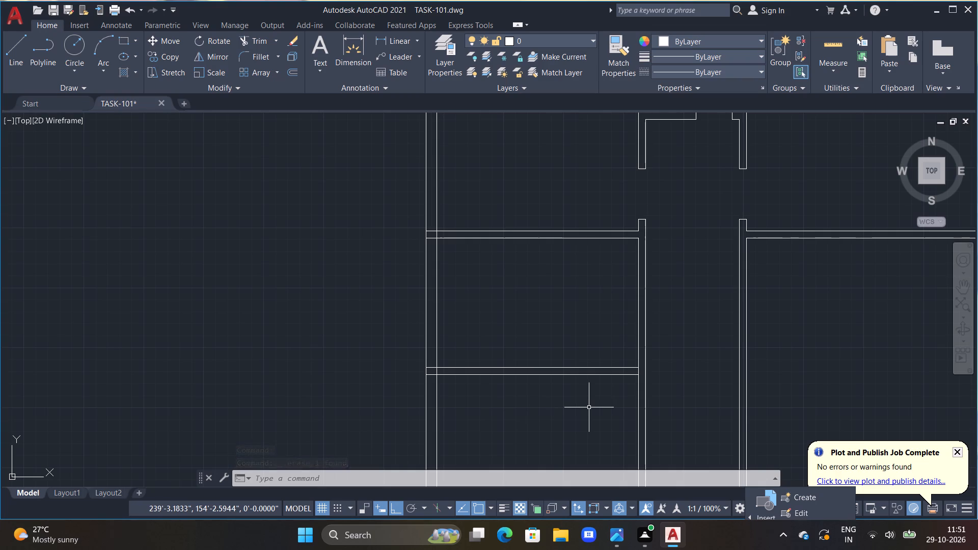
key("Escape")
key("Escape")
key("Escape")
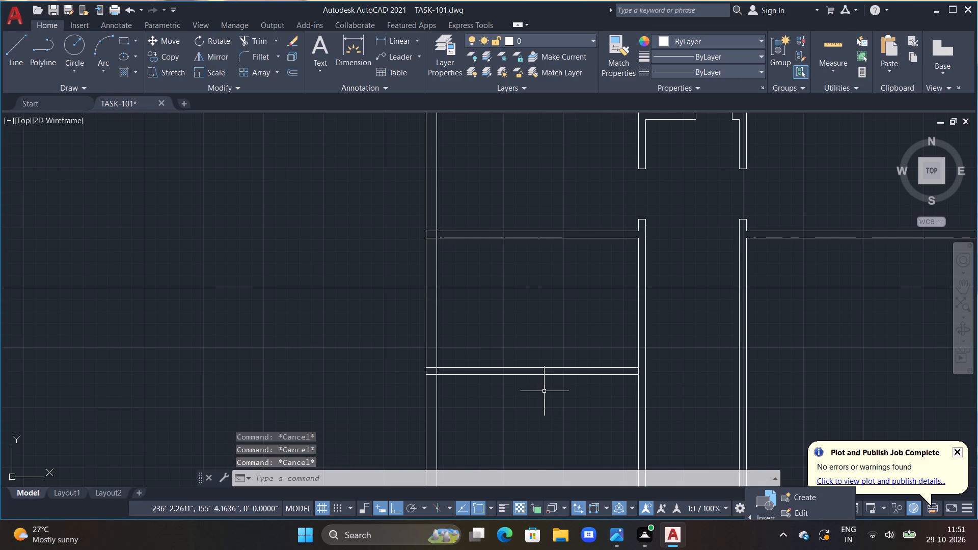
key("Escape")
Delete the extra single horizontal line spanning the left room below the new 6" partition.
scroll(530, 343, "down", 1)
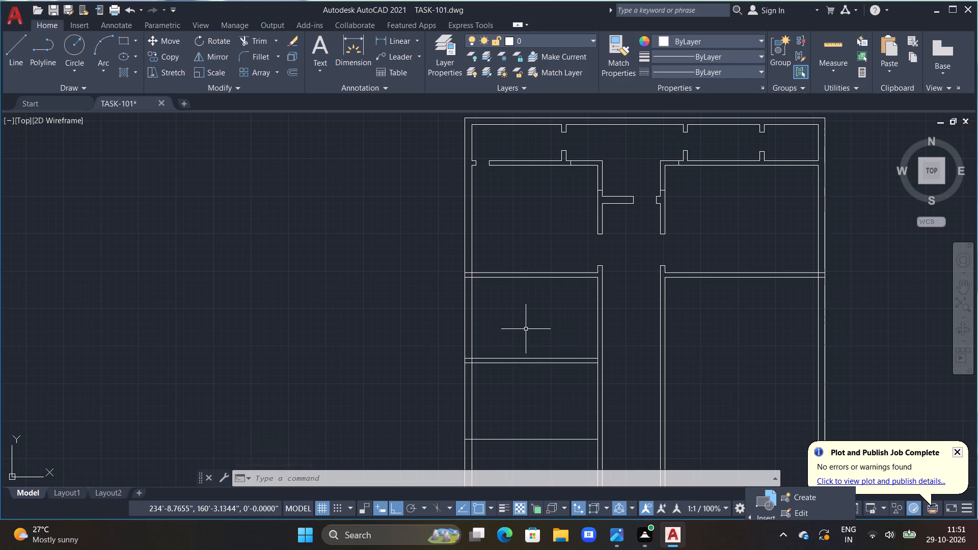
key("Escape")
scroll(511, 359, "down", 1)
middle_click_drag(498, 325, 573, 316)
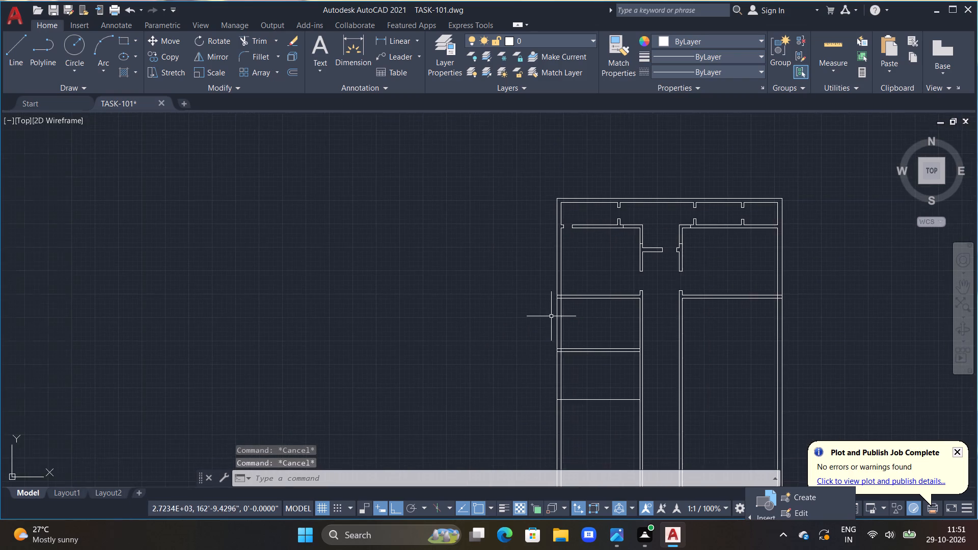
middle_click_drag(552, 316, 597, 307)
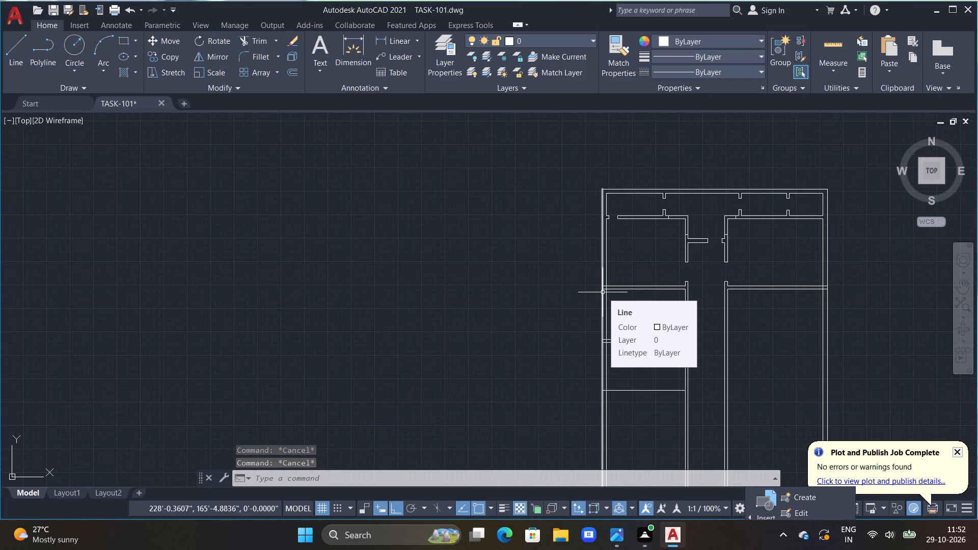
middle_click_drag(651, 355, 638, 313)
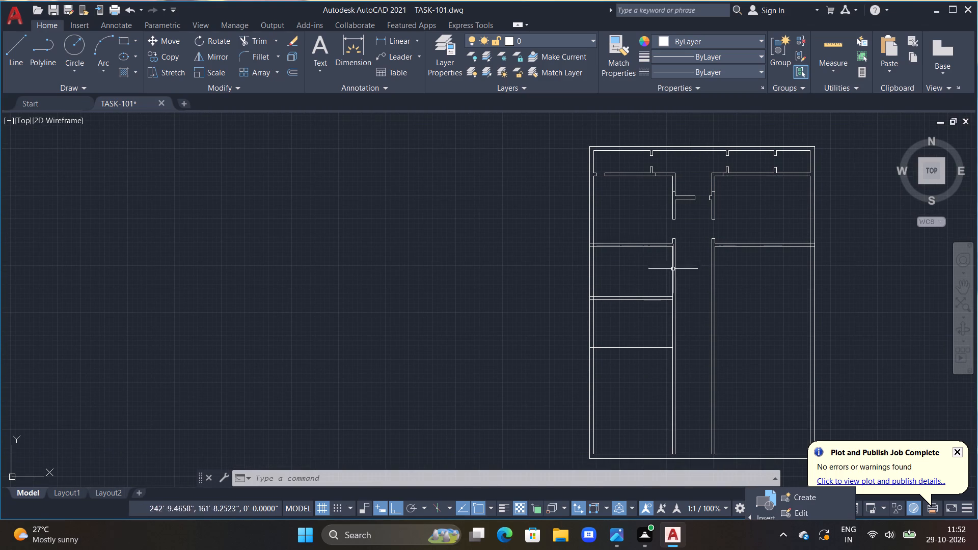
left_click(631, 347)
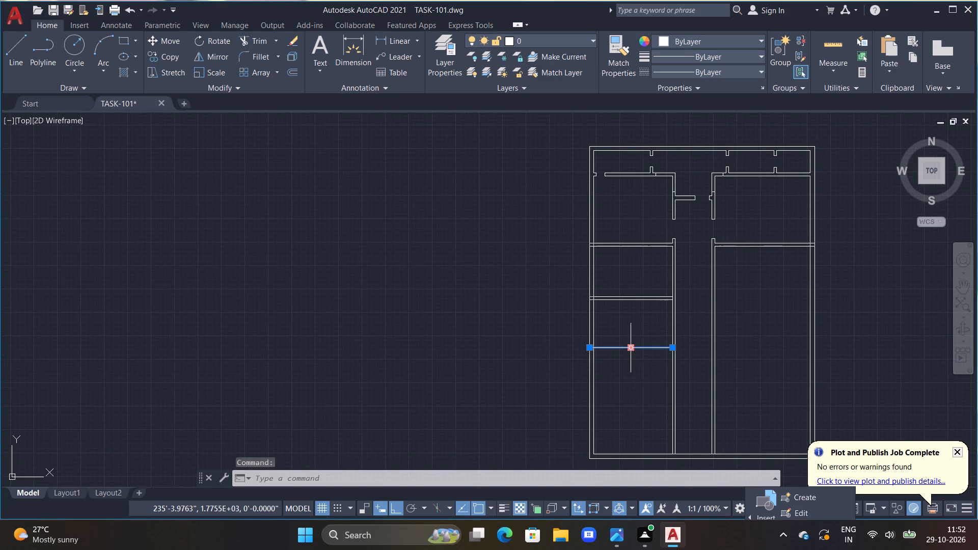
key("Delete")
Offset the new partition's upper line 8' upward into the room above it.
scroll(619, 260, "up", 1)
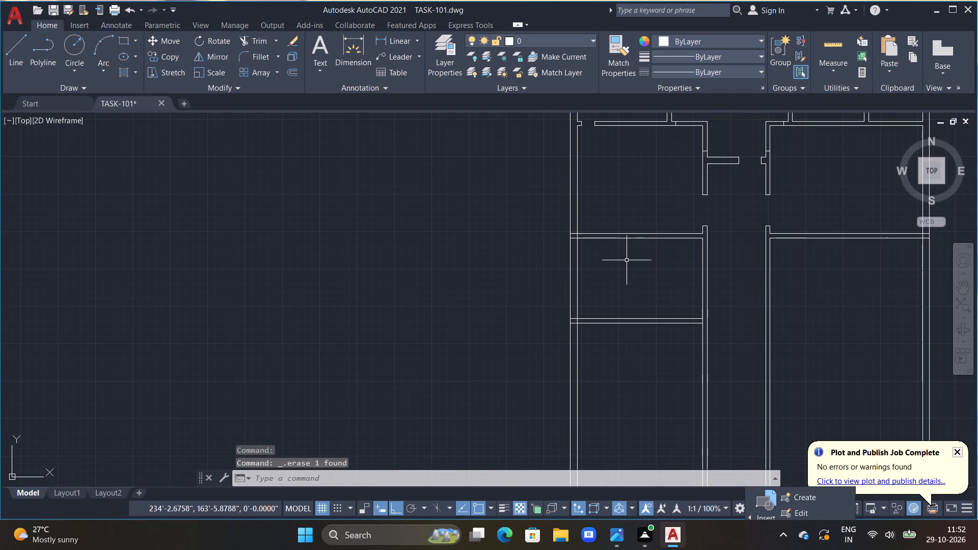
scroll(627, 260, "up", 1)
type("OFF")
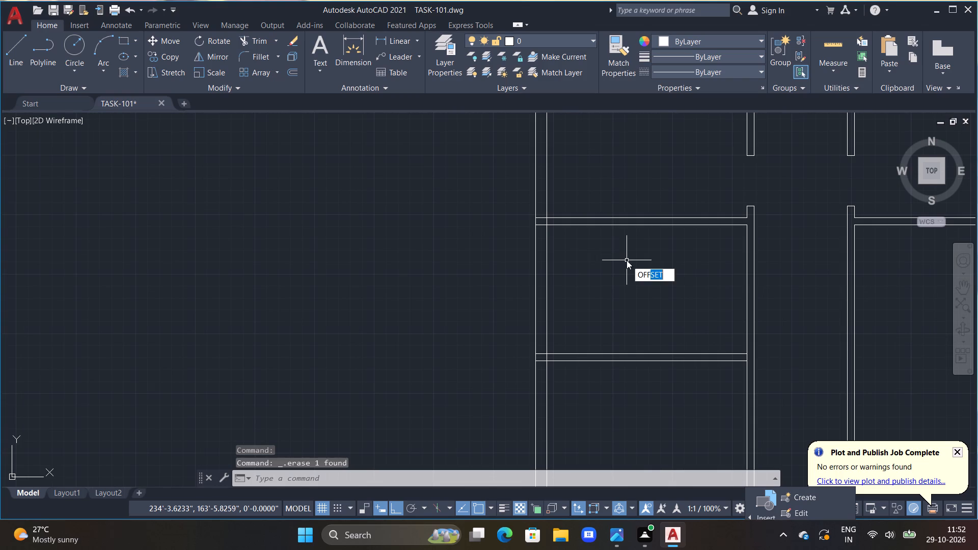
key("space")
type("8'")
key("Return")
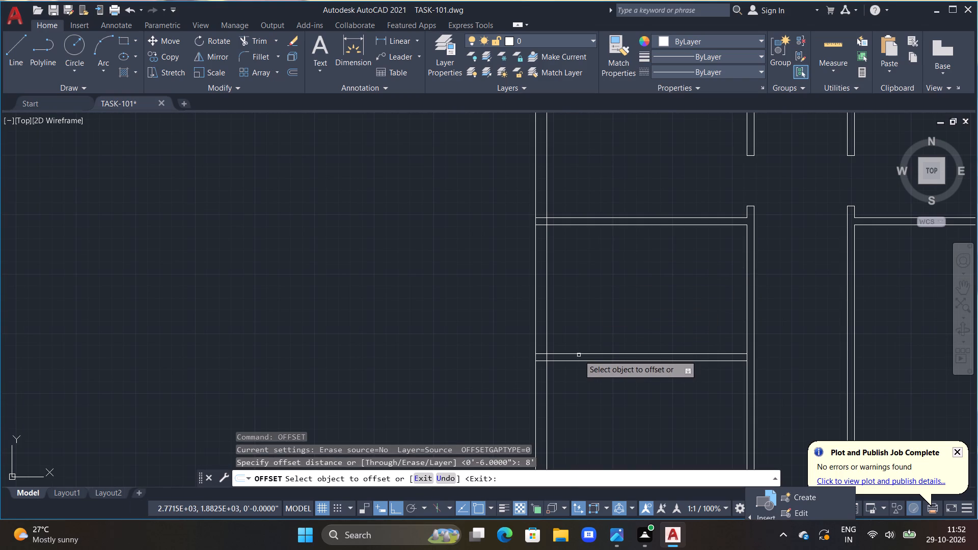
double_click(579, 355)
double_click(578, 284)
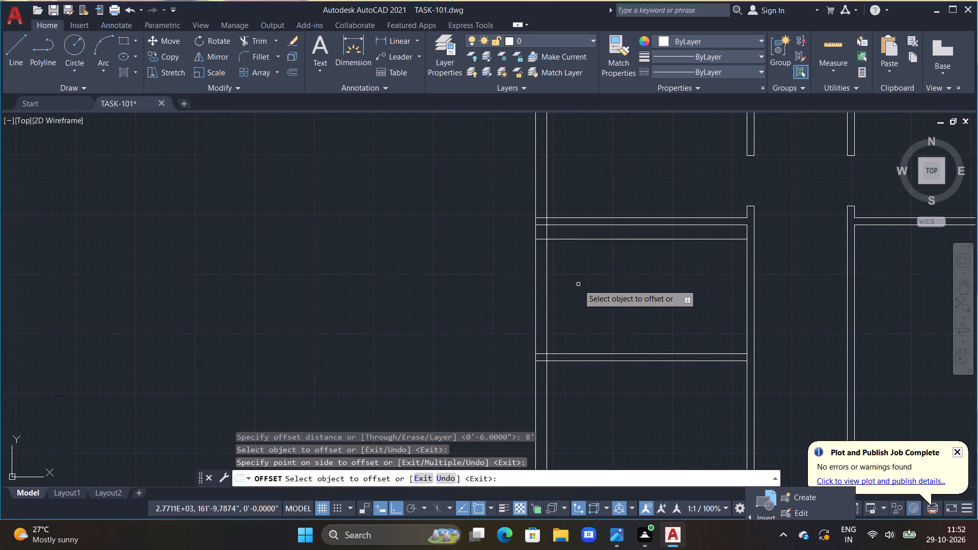
key("Escape")
key("Escape")
key("Escape")
Offset the inner face of the left outer wall 4'3" into the building.
type("OFF")
key("space")
key("1")
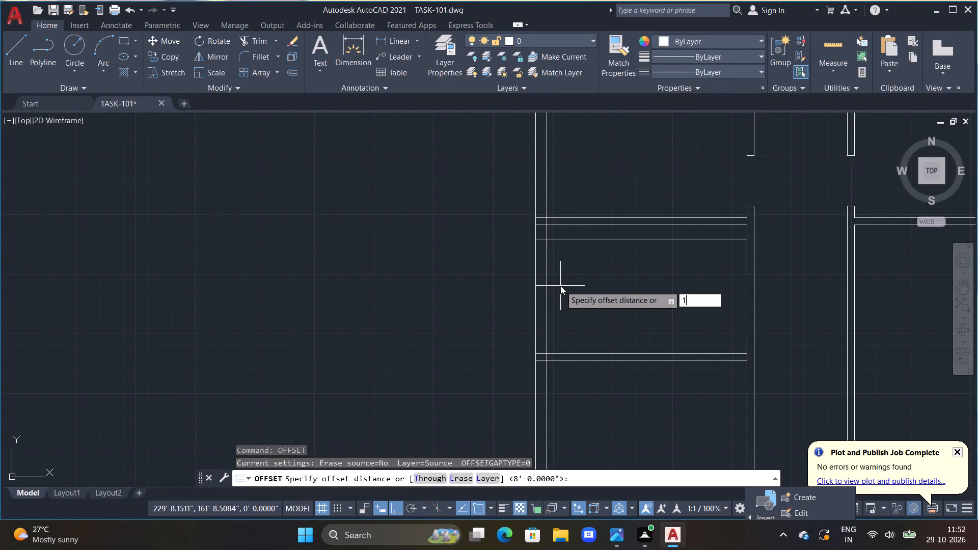
key("BackSpace")
type("4'3\"")
key("Return")
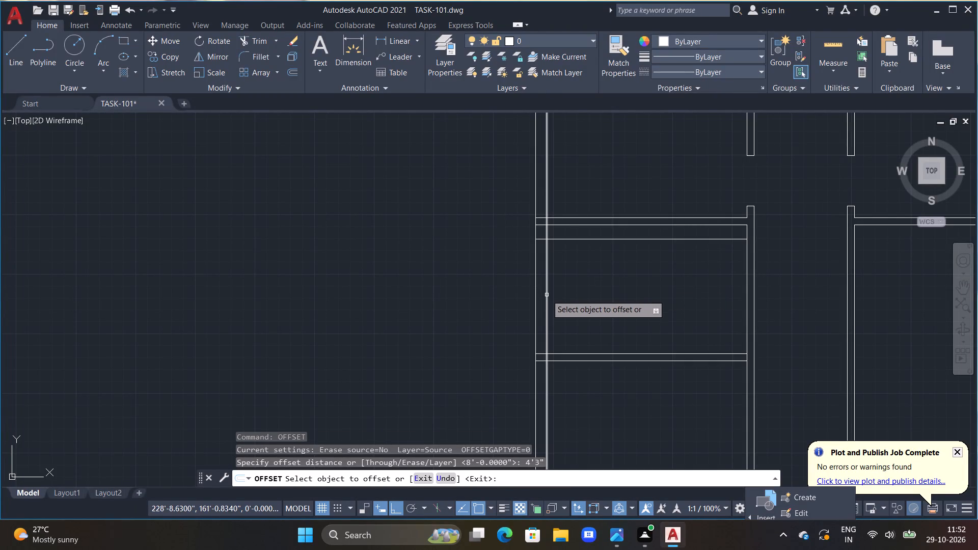
left_click(547, 295)
left_click_drag(548, 295, 553, 299)
key("ctrl+z")
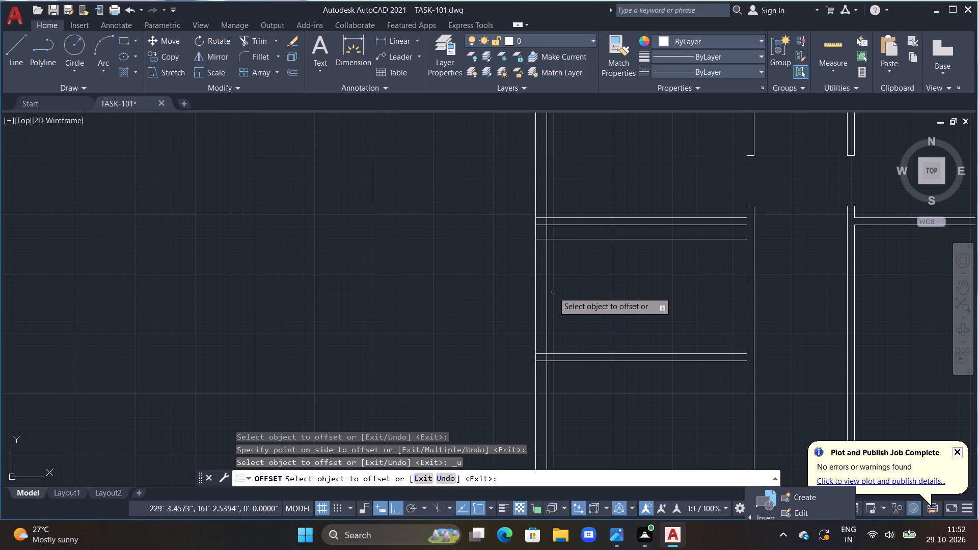
left_click(547, 286)
left_click_drag(547, 286, 552, 290)
left_click(595, 299)
key("Escape")
Trim the crossing lines around the room's upper-left corner to leave a small rectangular recess outline beside the outer wall.
type("TR")
key("space")
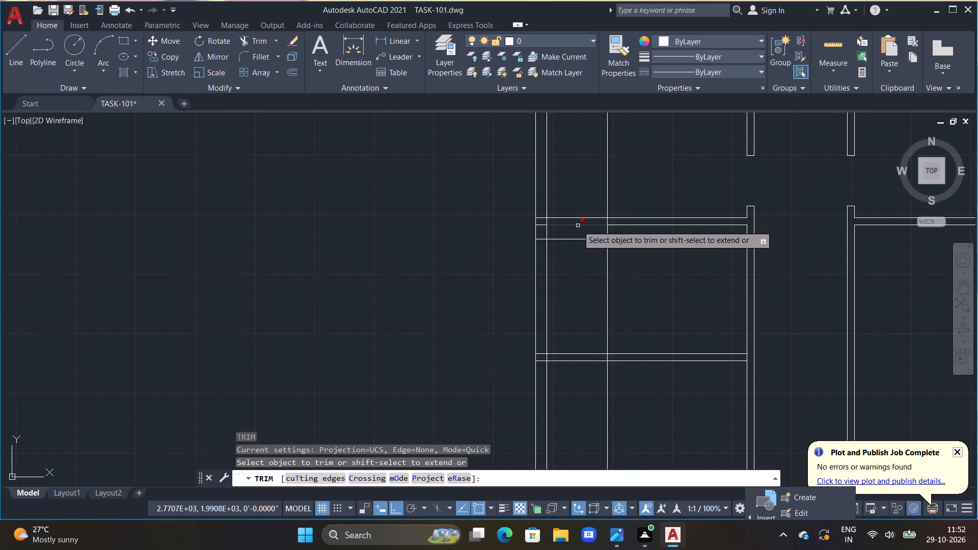
left_click(578, 226)
left_click_drag(578, 226, 567, 231)
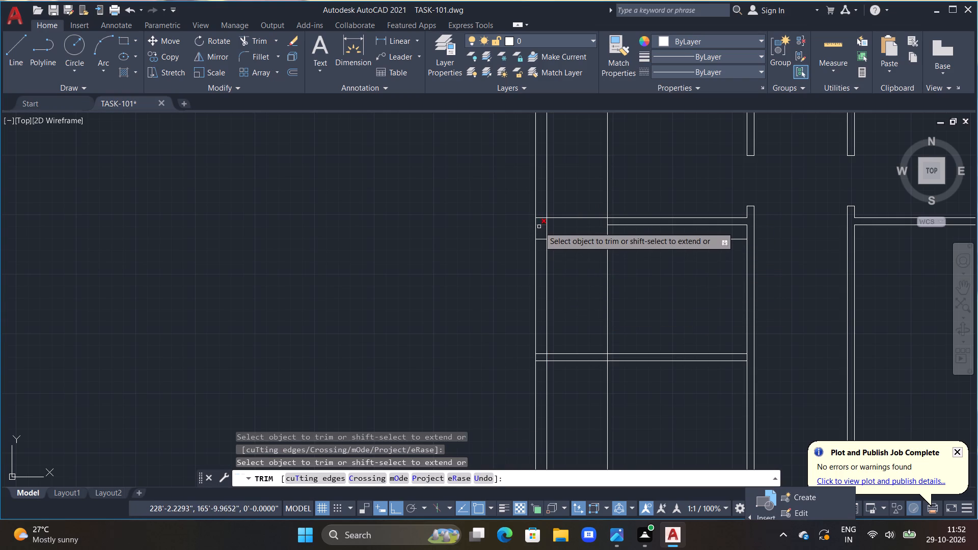
left_click(539, 227)
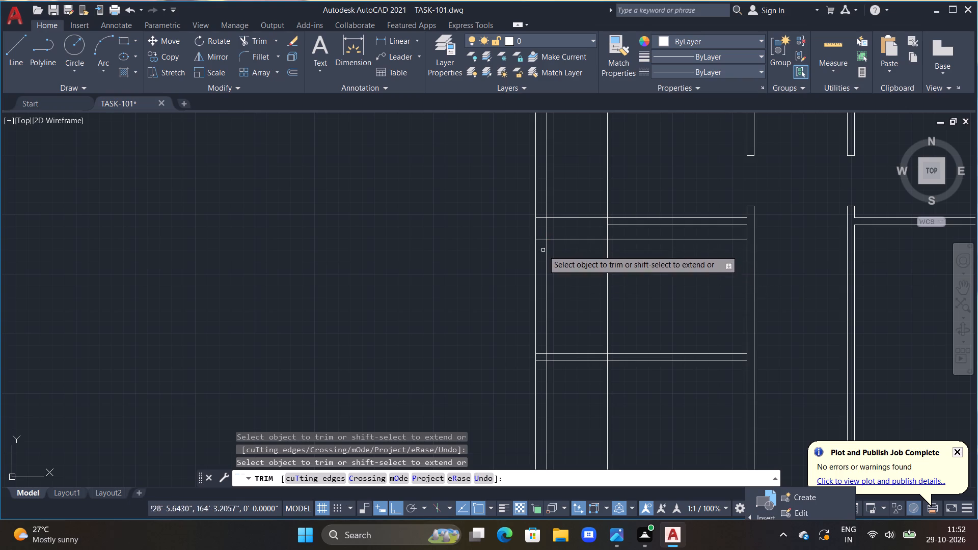
left_click_drag(597, 261, 617, 283)
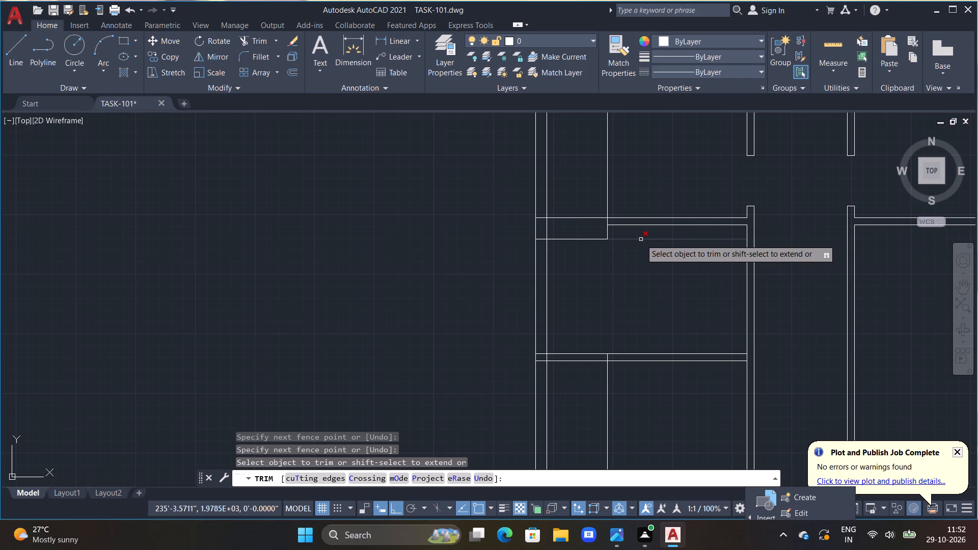
left_click(641, 239)
double_click(604, 170)
double_click(629, 153)
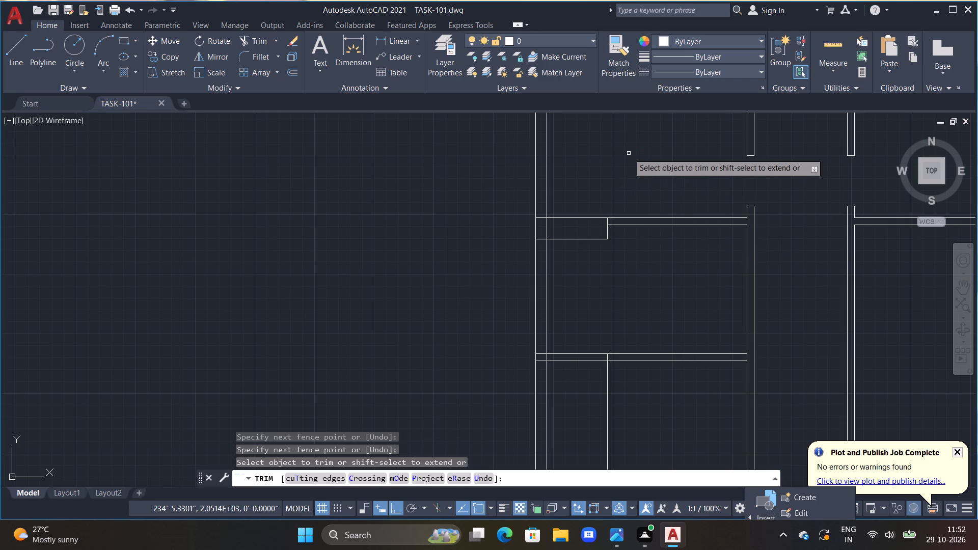
left_click(540, 217)
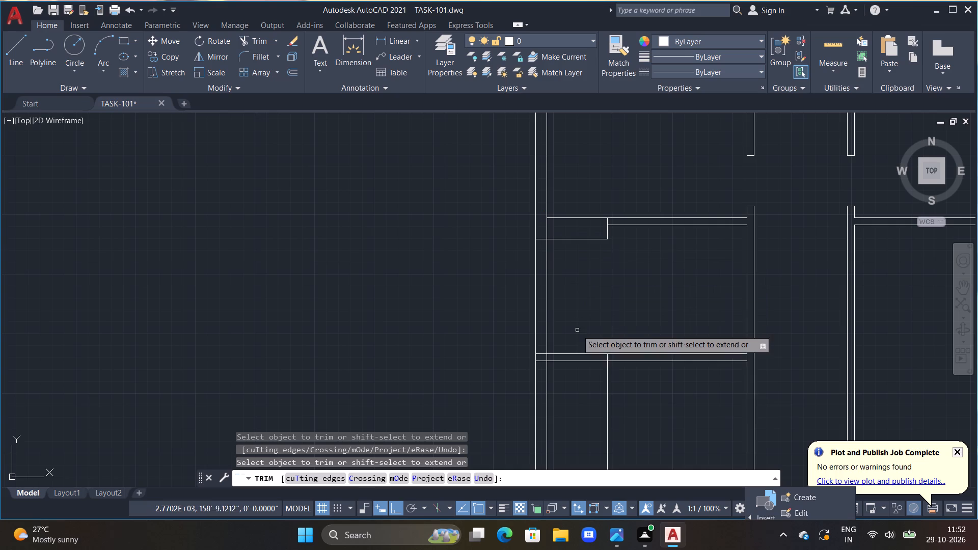
Trim away the rest of the 4'3" offset line within and below the lower horizontal partition.
double_click(609, 357)
left_click_drag(609, 367, 600, 370)
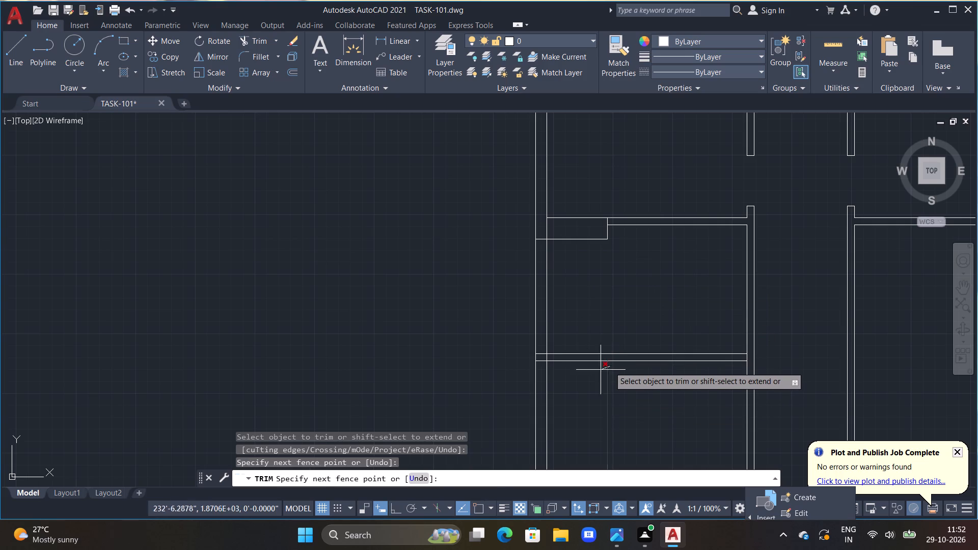
left_click_drag(600, 370, 599, 370)
left_click(594, 379)
left_click(600, 385)
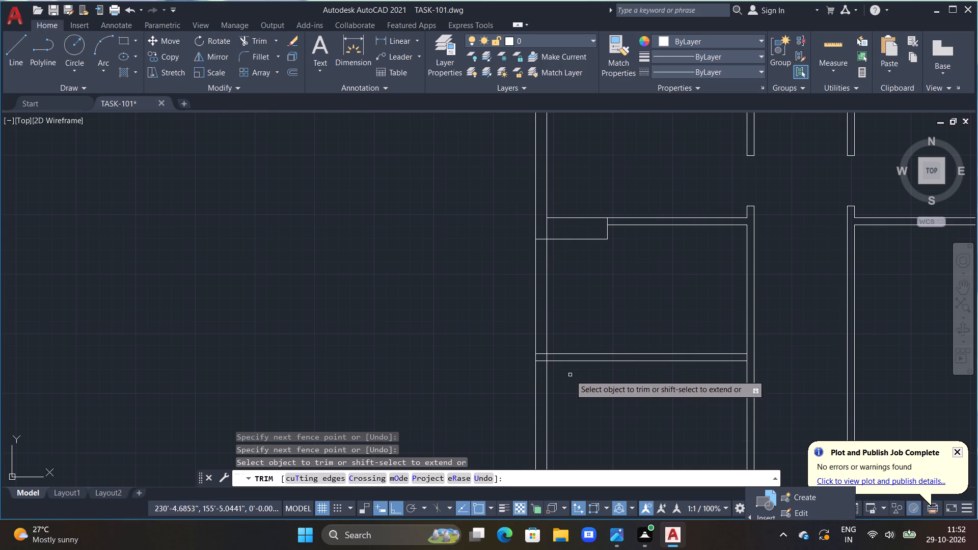
Offset the recess outline's bottom line and vertical line 6" inward to give the recess wall its thickness.
middle_click_drag(628, 265, 622, 346)
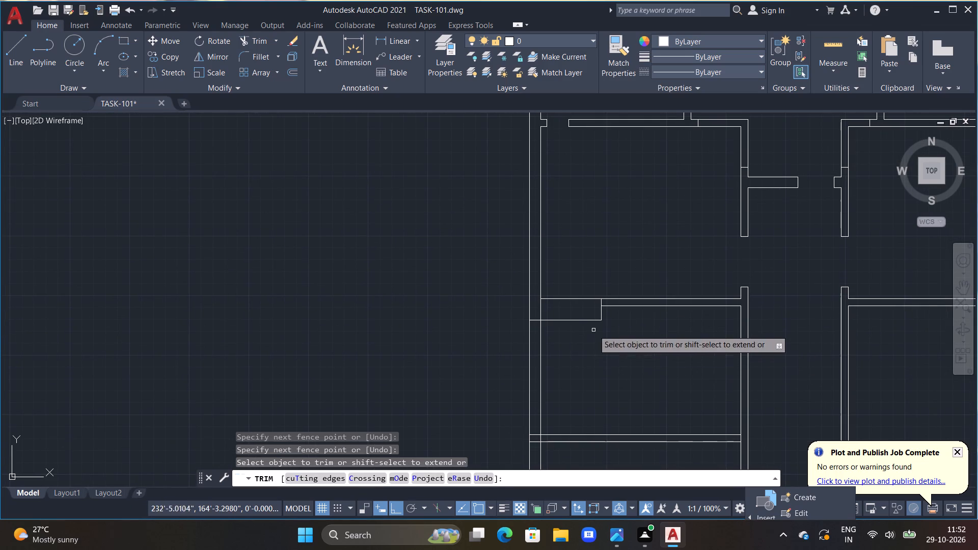
scroll(603, 329, "up", 2)
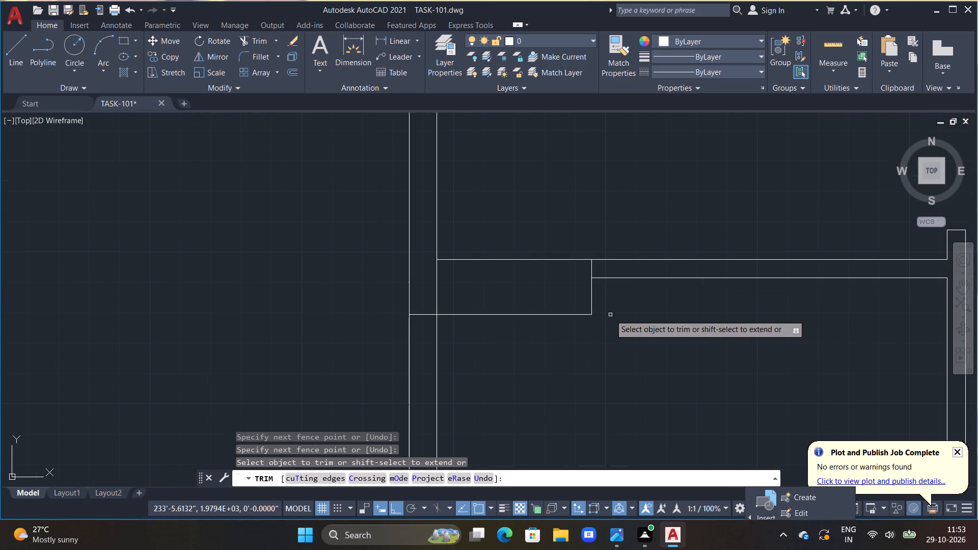
key("Escape")
key("Escape")
type("OFF 6\"")
key("Return")
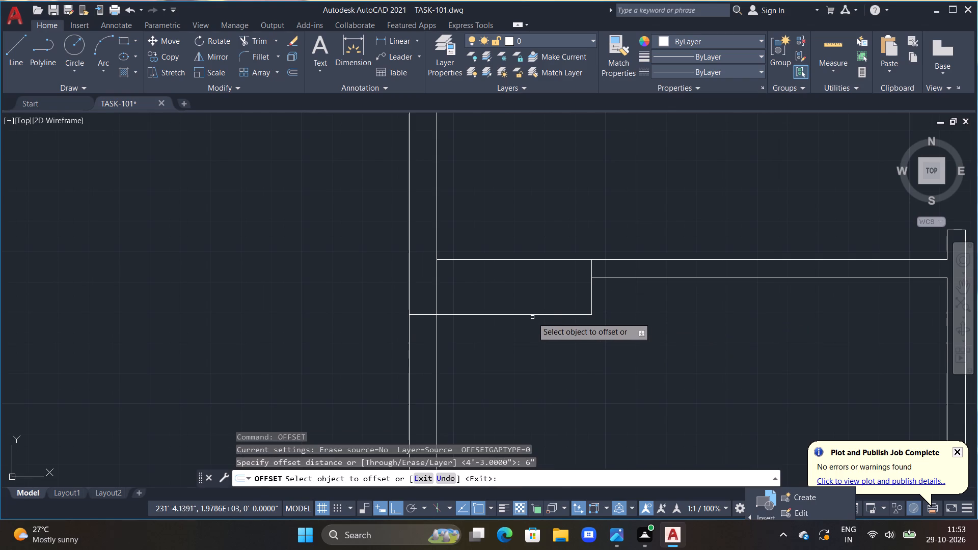
left_click(532, 314)
left_click(532, 303)
left_click(590, 294)
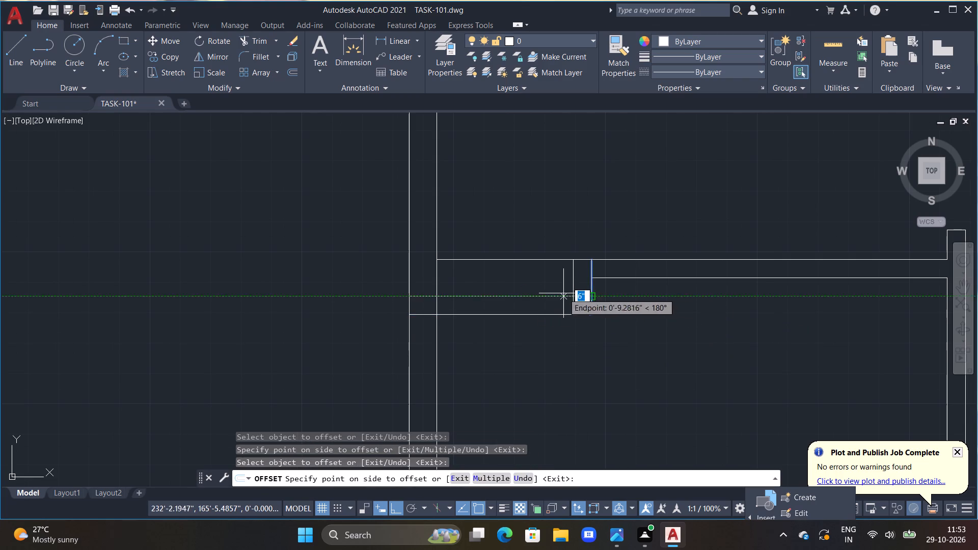
left_click(563, 293)
key("Escape")
Trim the overlapping line ends at the recess wall's corner and its junction with the left outer wall.
key("t")
type("R")
key("space")
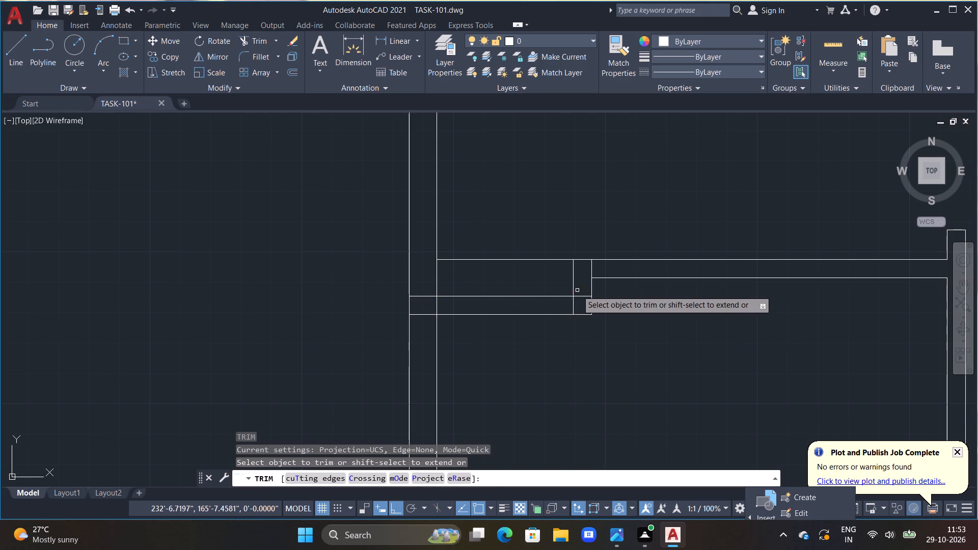
left_click_drag(577, 291, 568, 307)
left_click_drag(425, 294, 430, 307)
left_click_drag(431, 308, 450, 310)
key("Escape")
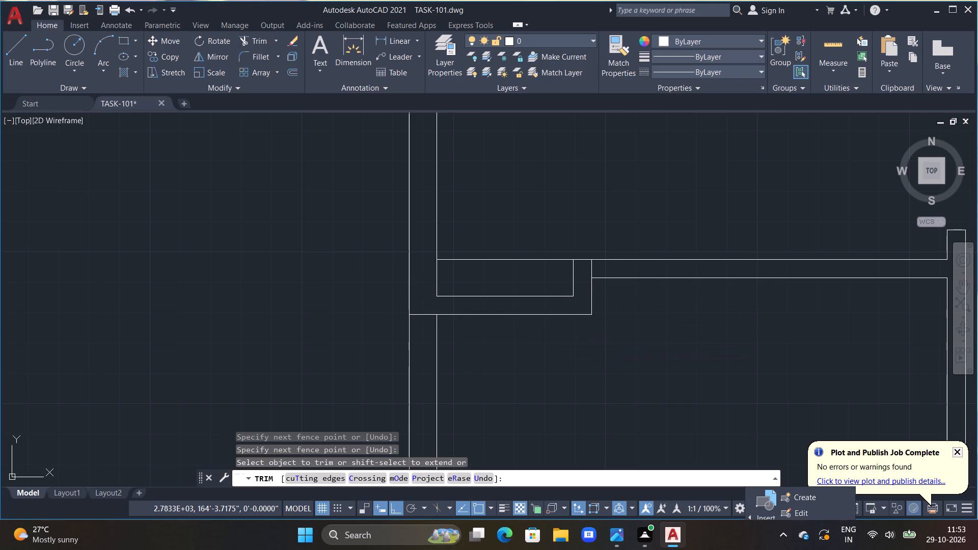
key("Escape")
key("Escape")
Extend both vertical lines of the recess wall down through the lower horizontal partition to its bottom line.
scroll(585, 340, "down", 1)
middle_click(575, 298)
scroll(570, 310, "down", 1)
key("Escape")
middle_click_drag(577, 348, 576, 281)
key("Escape")
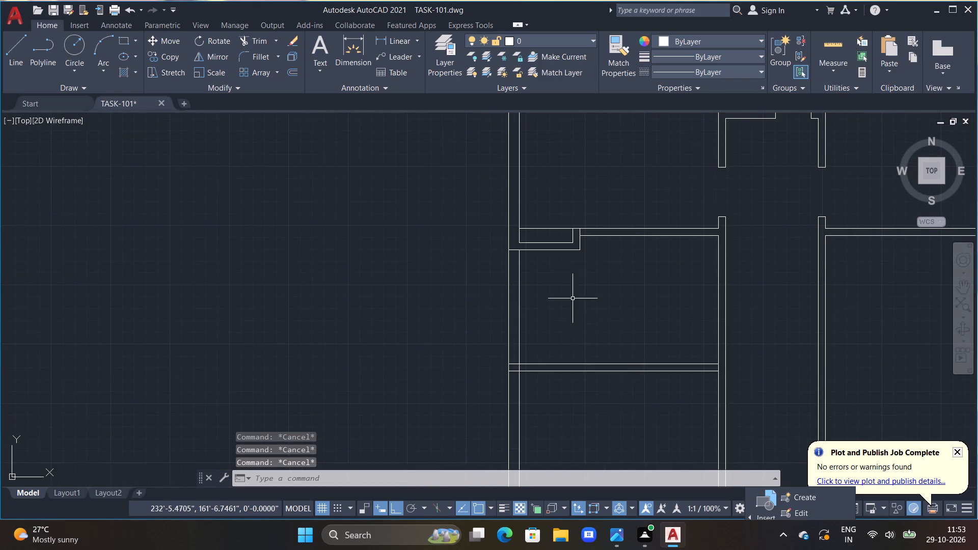
key("Escape")
scroll(574, 312, "up", 1)
scroll(585, 324, "down", 1)
middle_click_drag(584, 320, 580, 273)
type("EX")
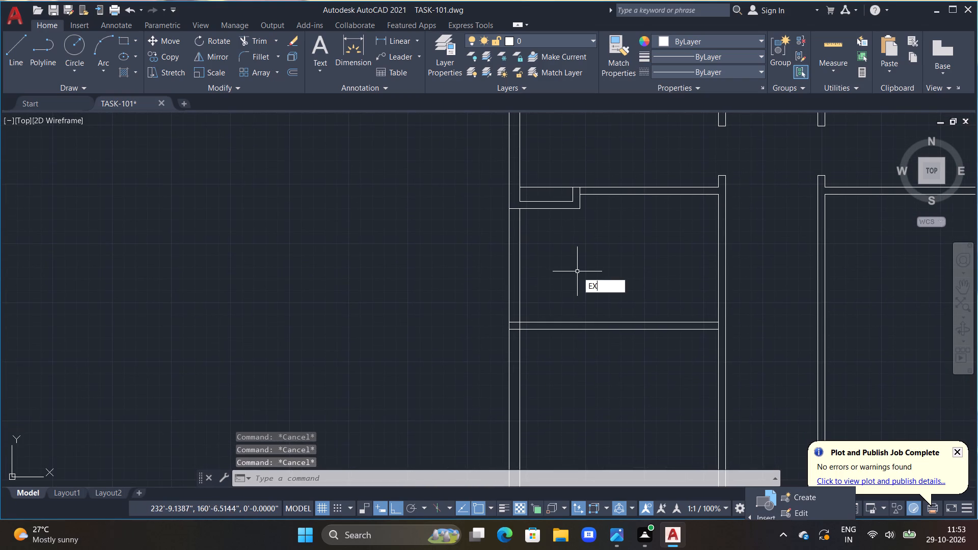
key("space")
double_click(572, 193)
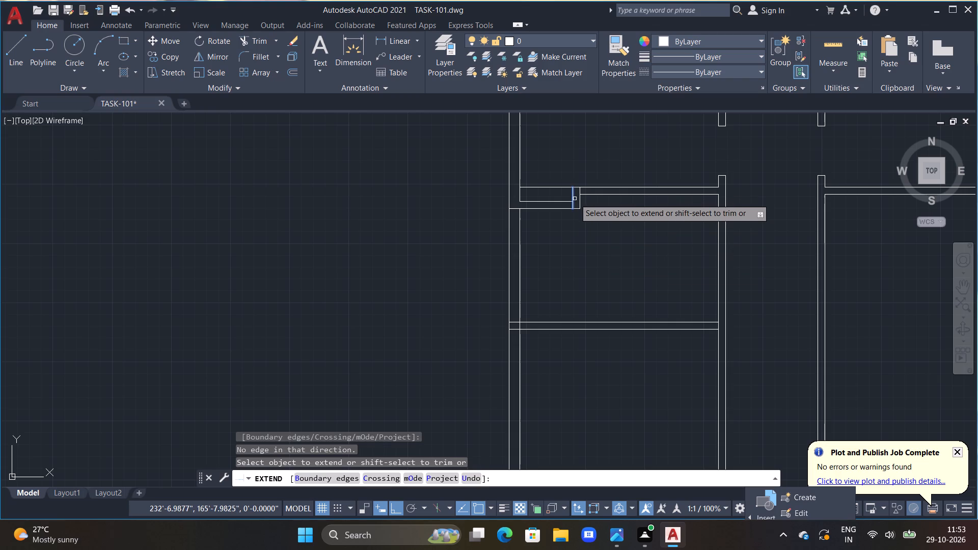
double_click(575, 199)
double_click(574, 205)
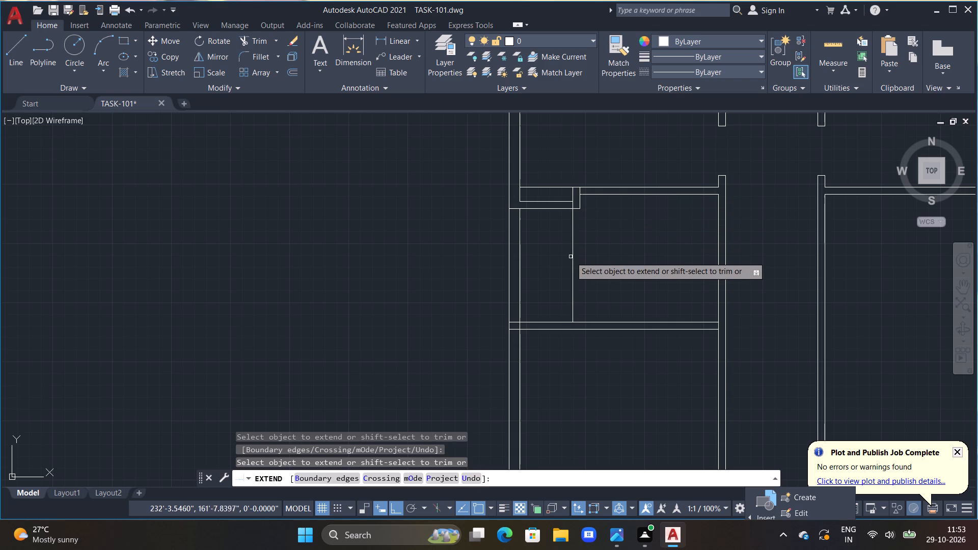
left_click(570, 264)
left_click(570, 268)
left_click(573, 274)
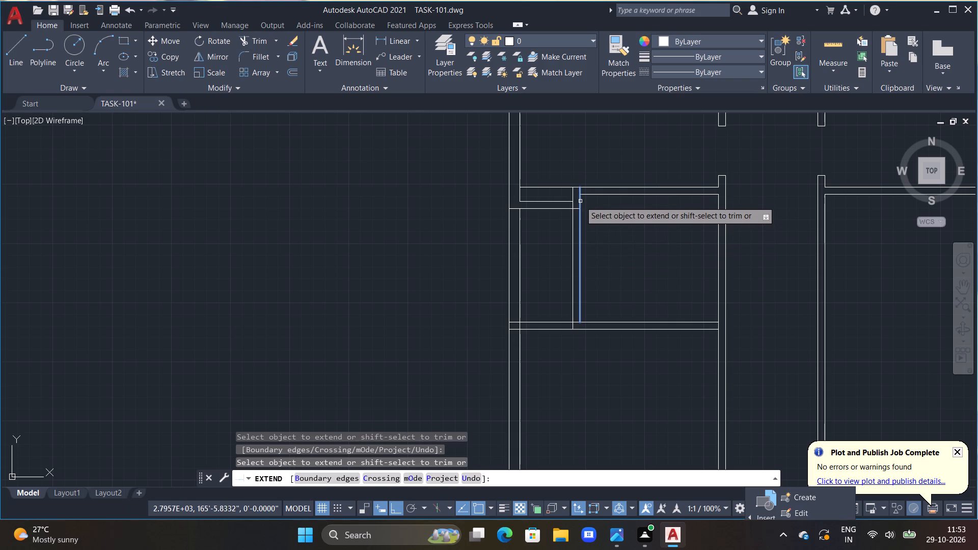
left_click(580, 201)
left_click(580, 272)
key("Escape")
key("Escape")
key("Escape")
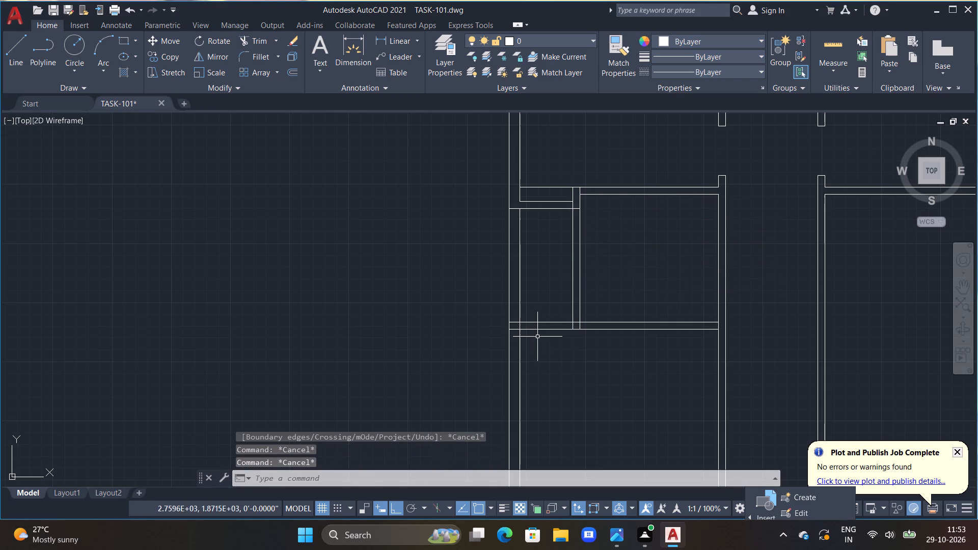
Draw a short vertical line across the lower horizontal partition just inside the left outer wall.
scroll(534, 333, "up", 1)
type("L")
key("space")
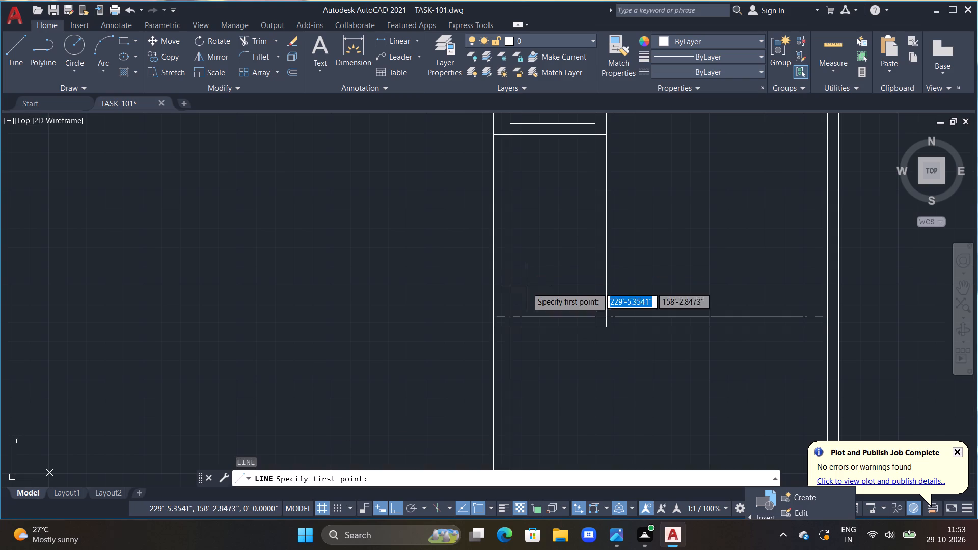
left_click_drag(521, 299, 521, 312)
double_click(526, 348)
key("Escape")
Trim the short line's overhangs and the overlapping lines where the lower partition meets the left outer wall and the vertical partition.
key("t")
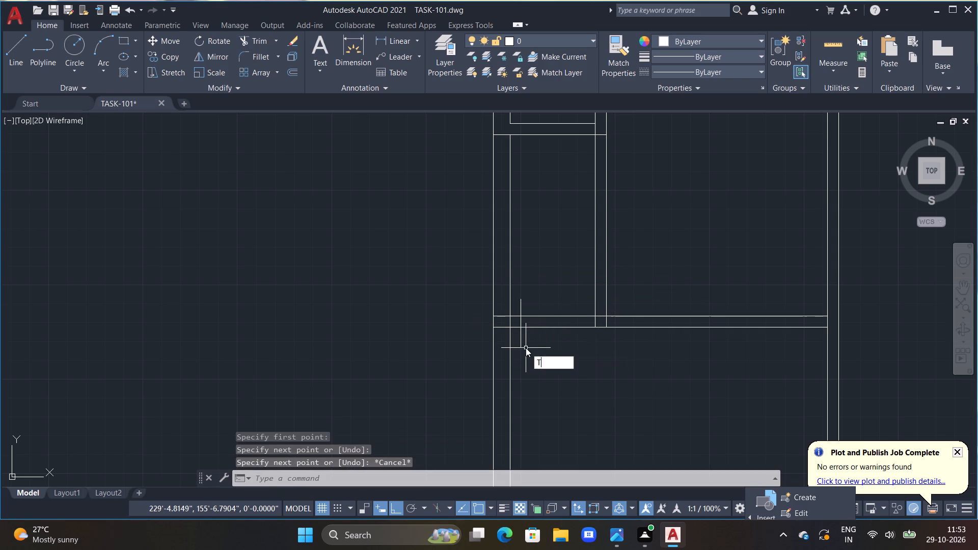
type("R")
key("space")
left_click(521, 339)
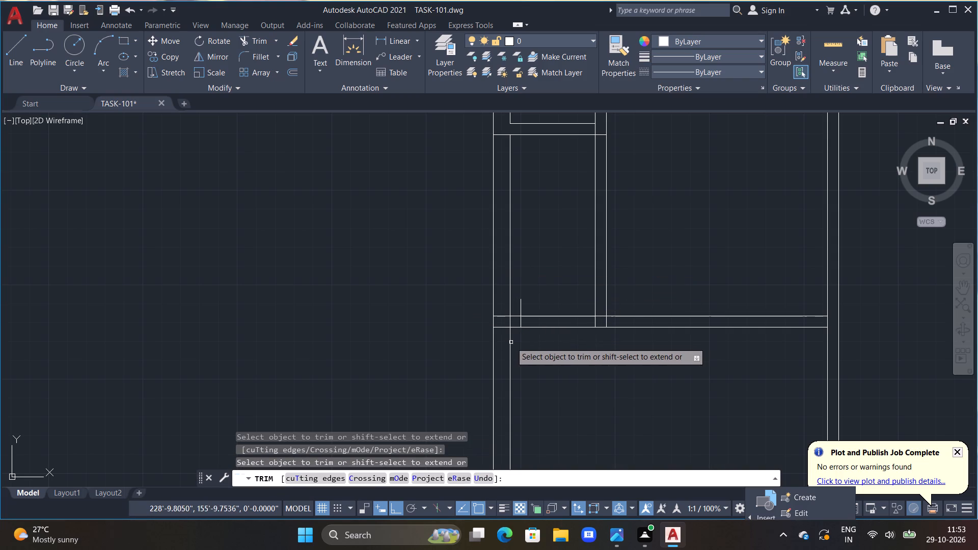
double_click(510, 324)
double_click(501, 317)
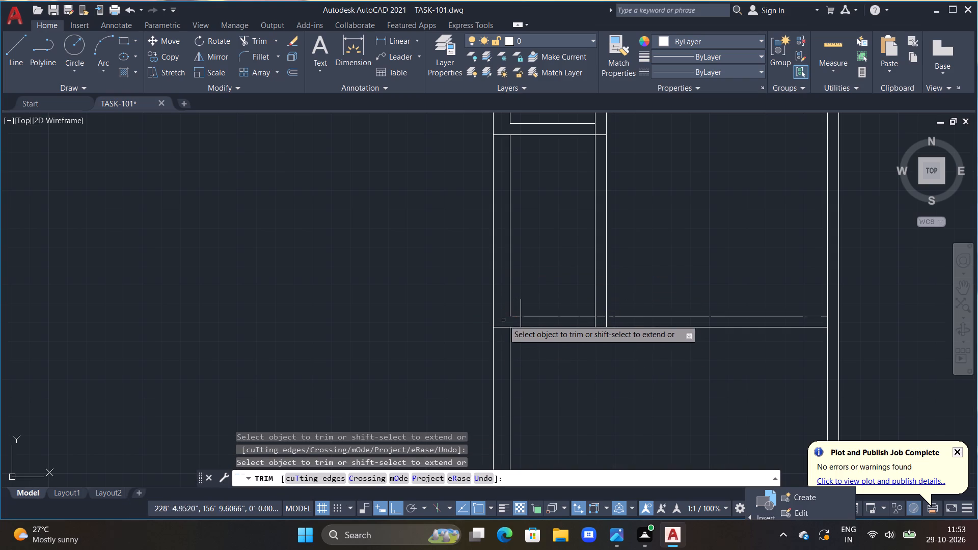
left_click(521, 310)
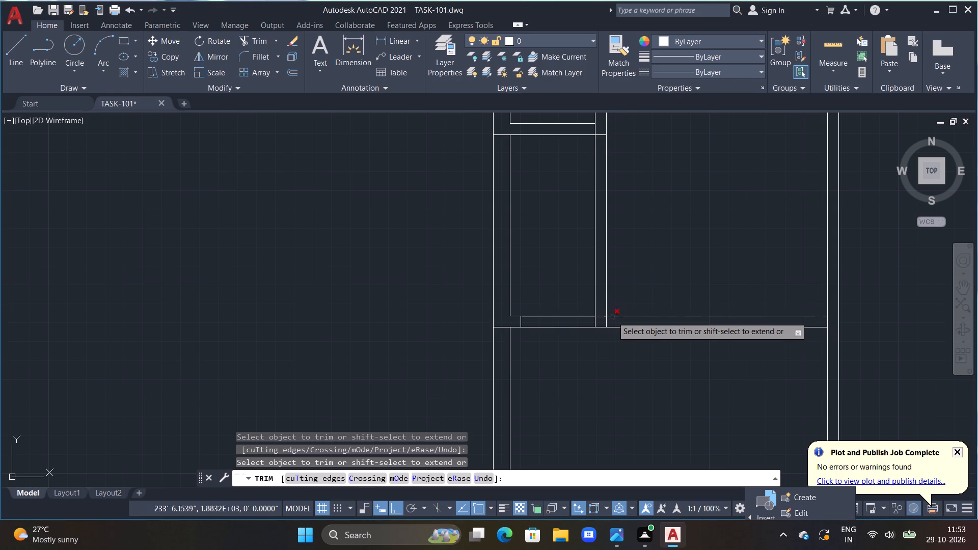
double_click(604, 316)
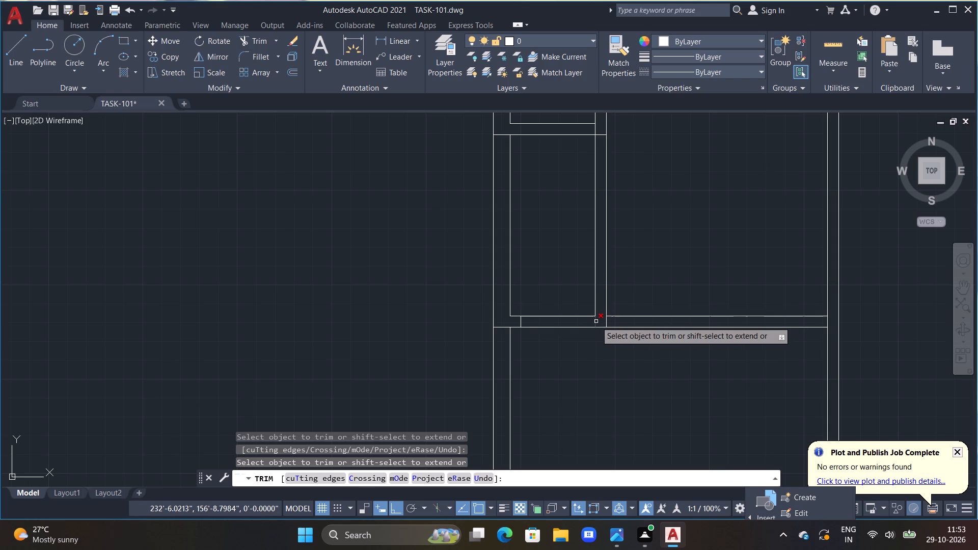
left_click(596, 321)
left_click(607, 322)
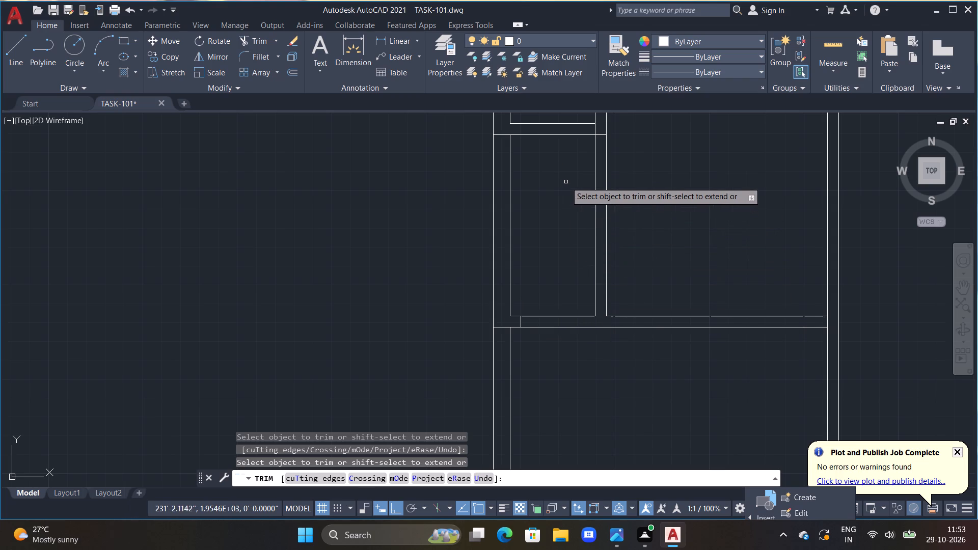
Trim the overlapping lines where the recess wall meets the left outer wall, the vertical partition and the upper horizontal partition.
scroll(566, 182, "down", 1)
middle_click_drag(561, 179, 561, 195)
middle_click_drag(560, 228, 556, 256)
scroll(575, 204, "up", 1)
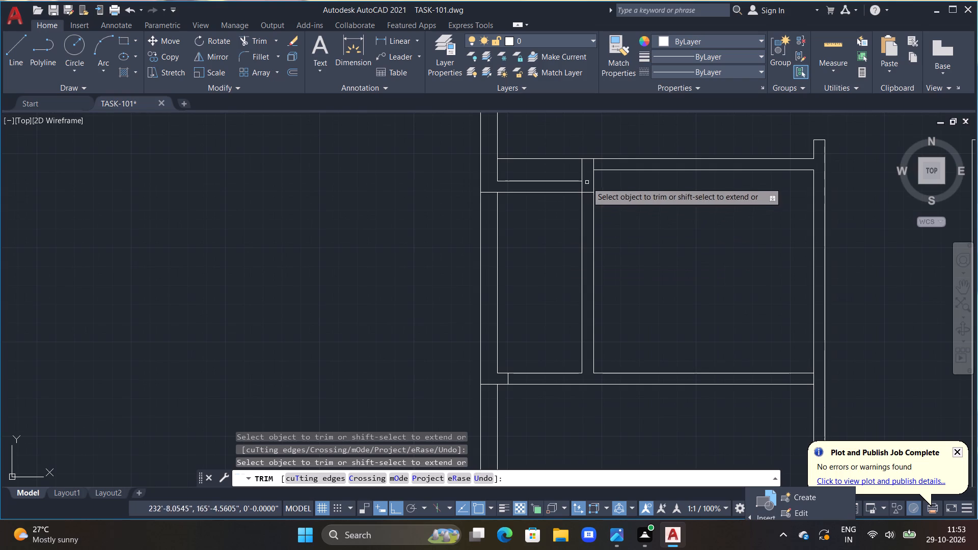
left_click(582, 188)
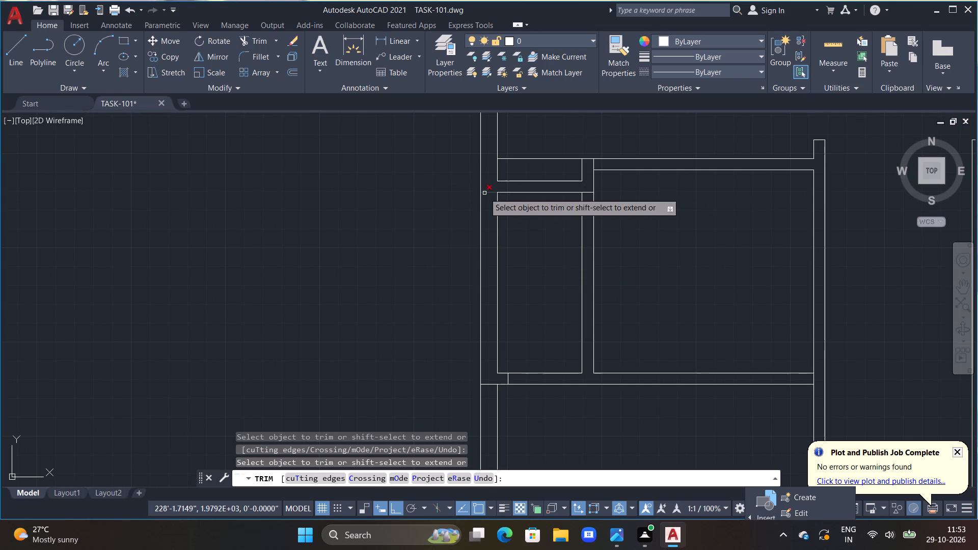
left_click(488, 195)
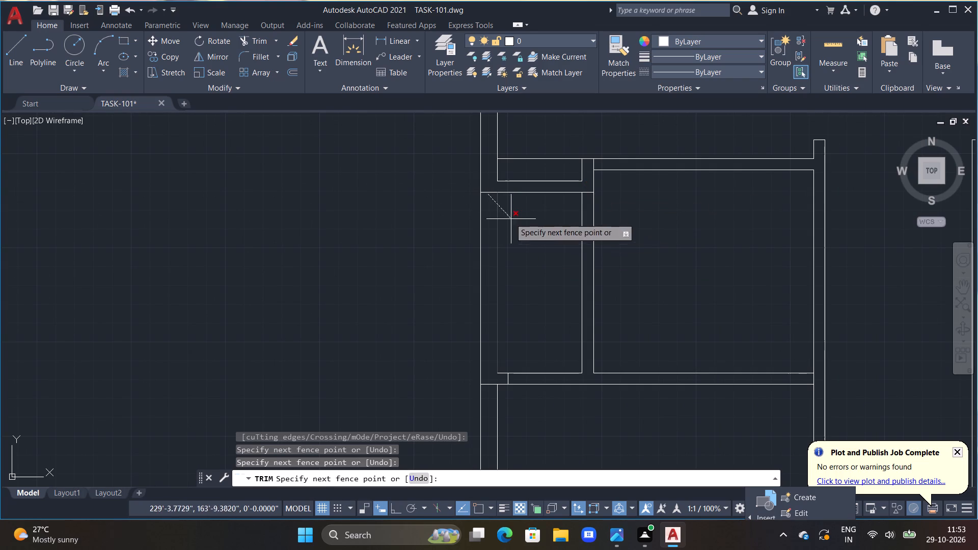
left_click(490, 185)
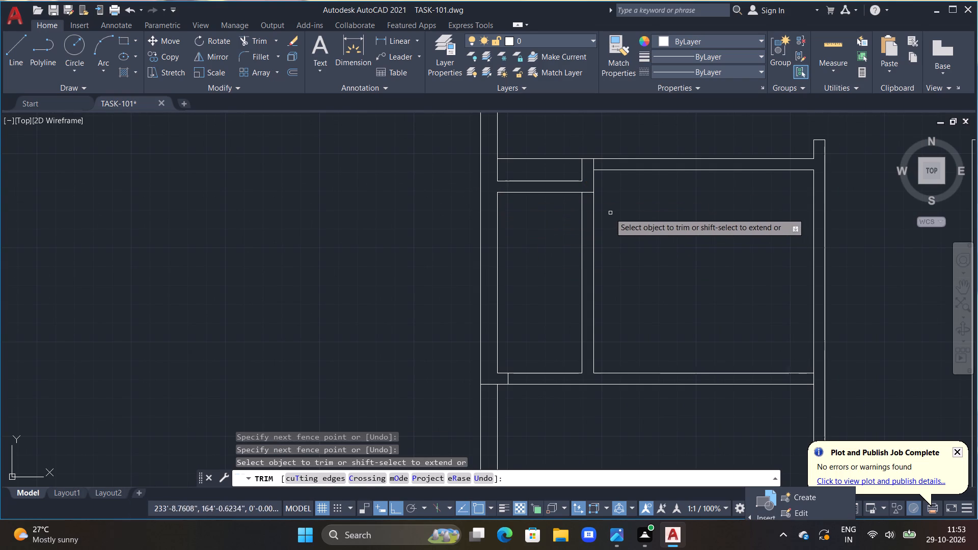
left_click(588, 193)
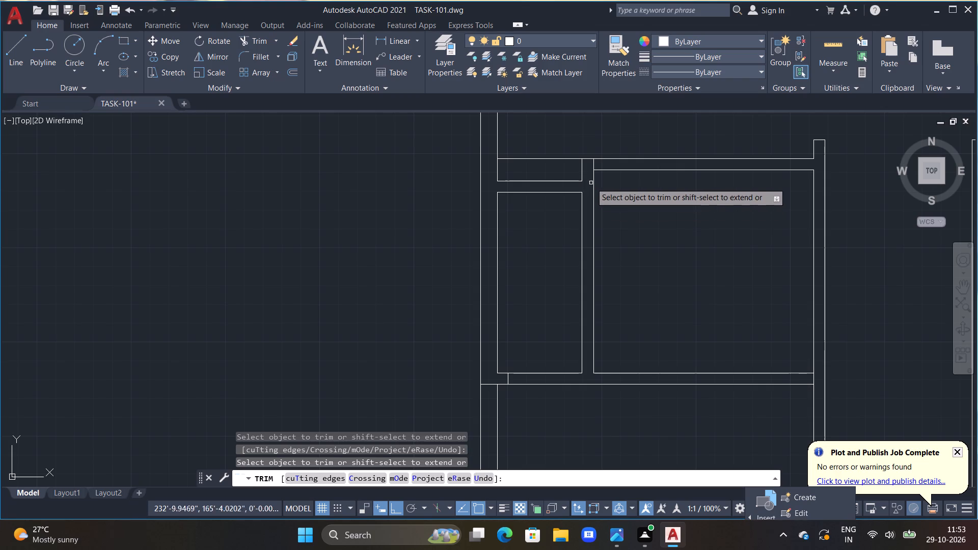
left_click(592, 164)
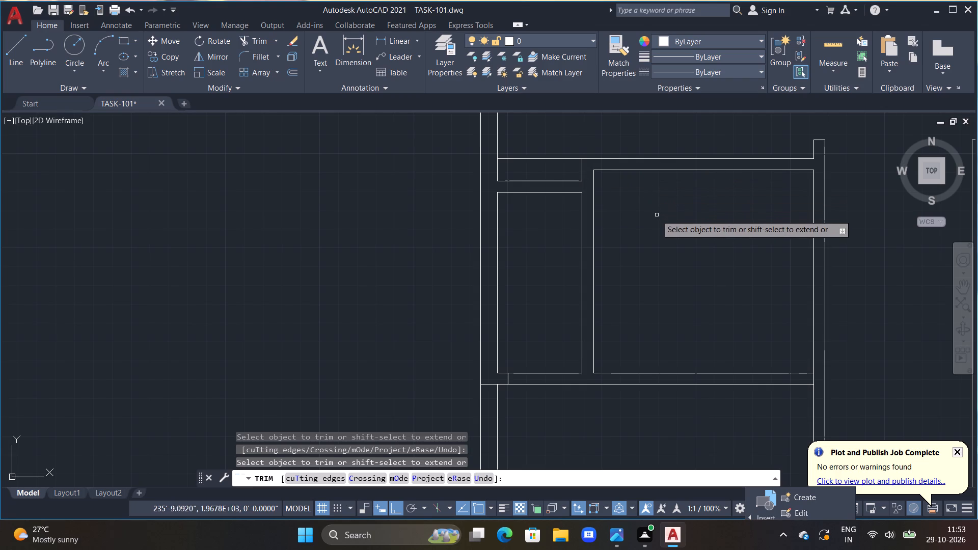
middle_click_drag(673, 222, 545, 224)
key("Escape")
key("Escape")
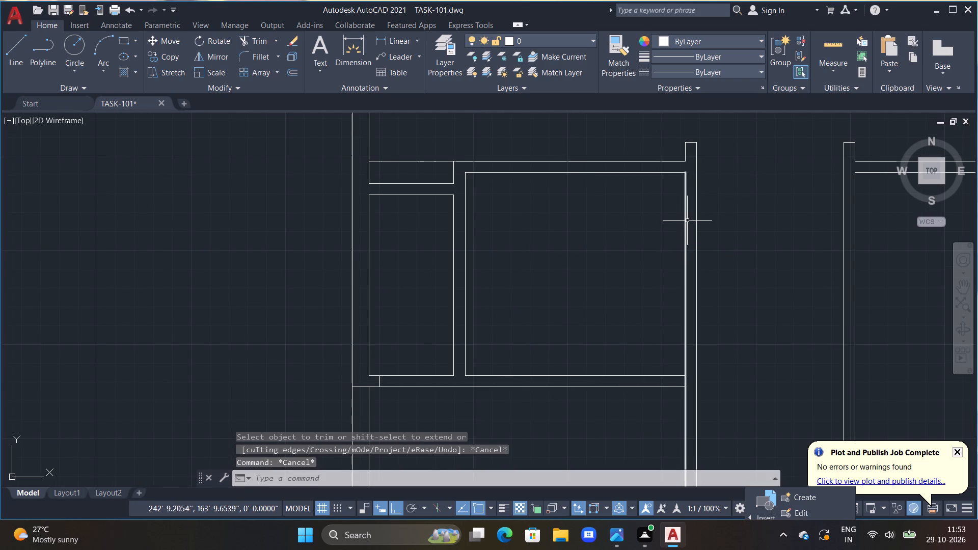
Draw a 6" by 6" stub outline on the corridor side of the vertical wall, in line with the upper horizontal partition.
scroll(731, 154, "up", 1)
scroll(658, 218, "up", 1)
type("L")
key("space")
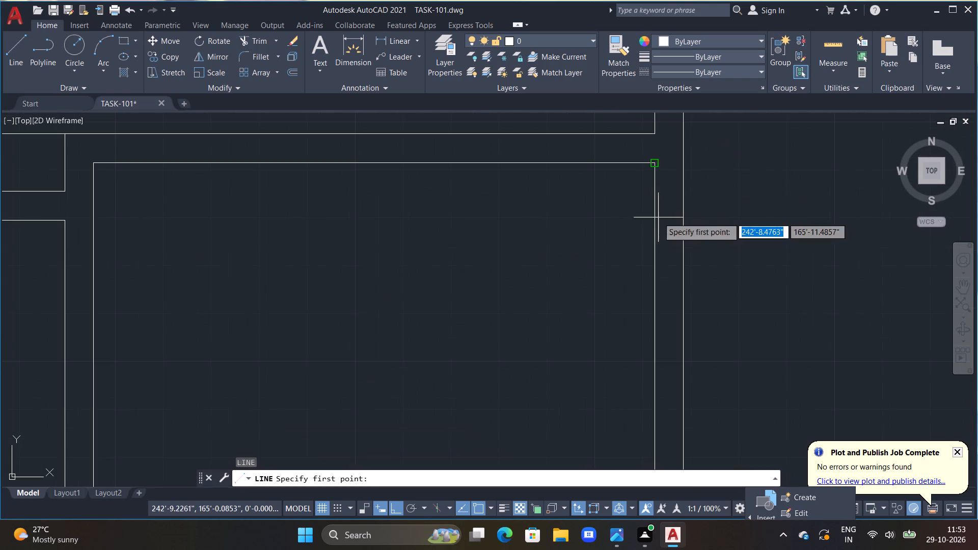
middle_click_drag(702, 163, 677, 246)
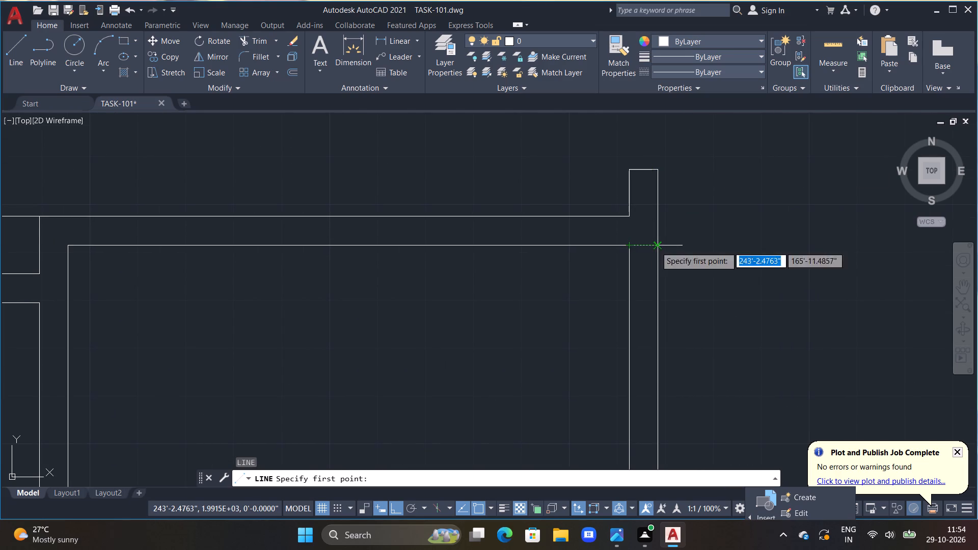
left_click_drag(657, 246, 664, 248)
type("6\"")
key("Return")
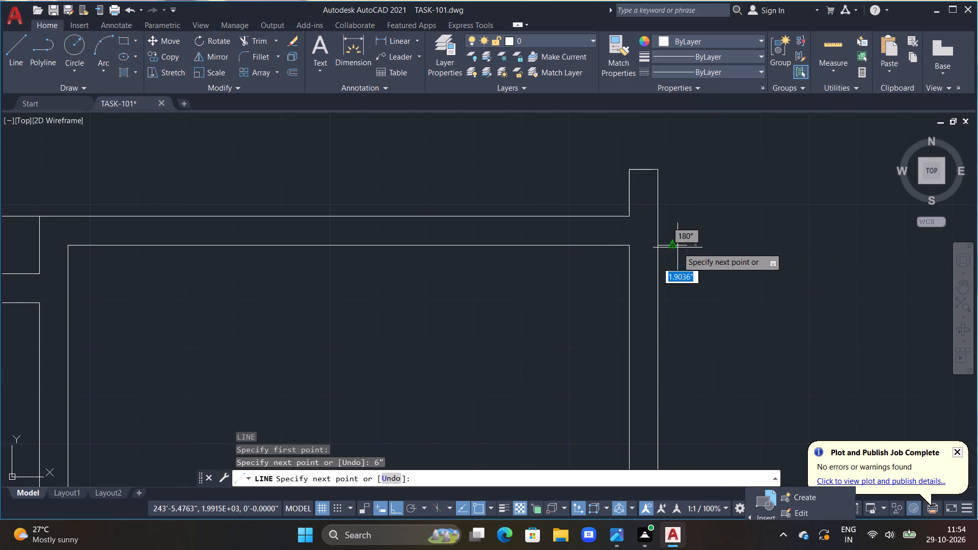
type("6\"")
key("Return")
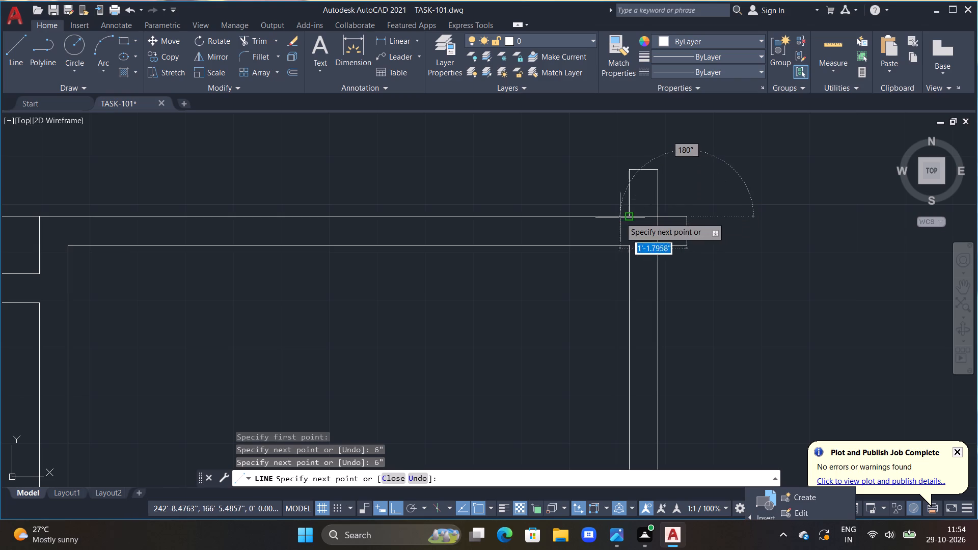
scroll(638, 218, "up", 1)
left_click(638, 218)
key("grave")
key("Escape")
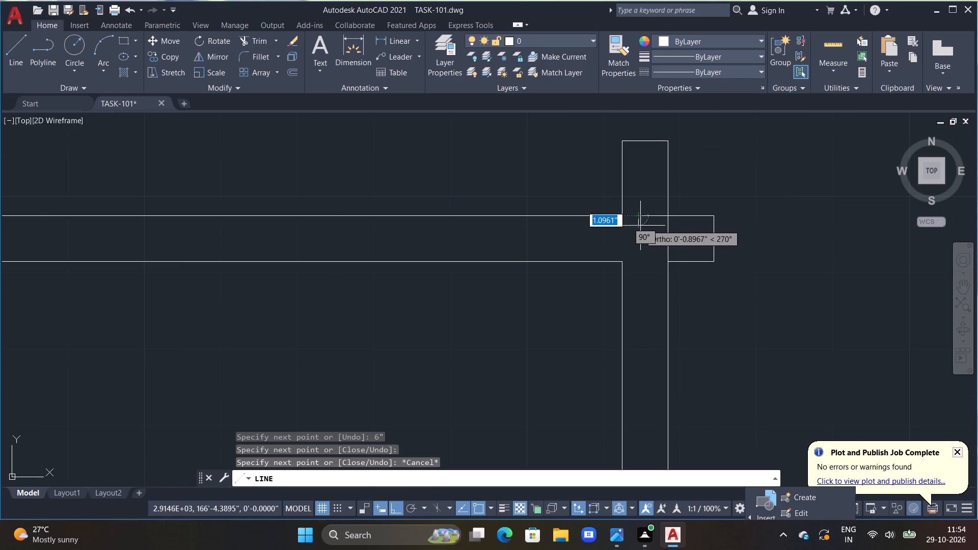
Trim the stub's excess line inside the wall and the wall line crossing the stub opening.
type("TR")
key("space")
left_click_drag(652, 212, 659, 243)
key("Escape")
key("Escape")
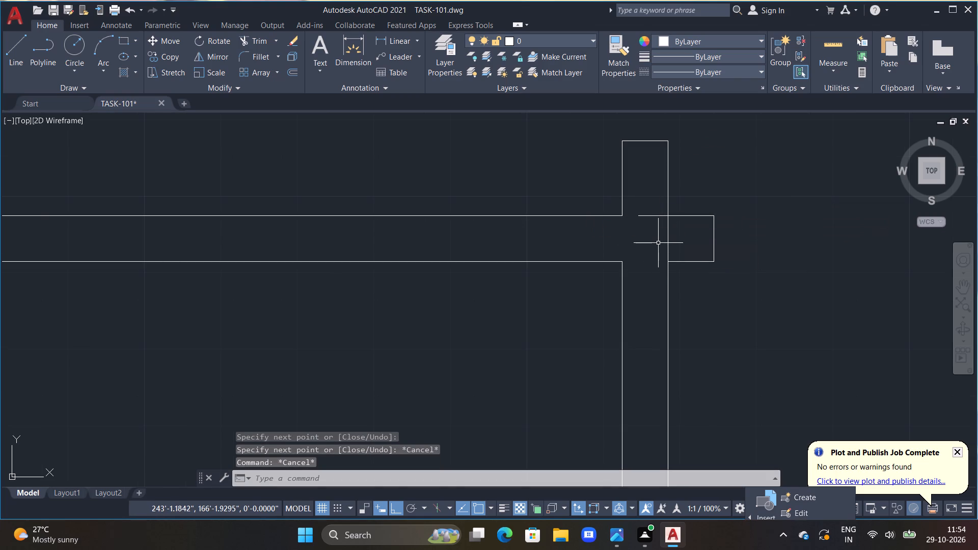
type("TR")
key("space")
left_click_drag(649, 212, 645, 254)
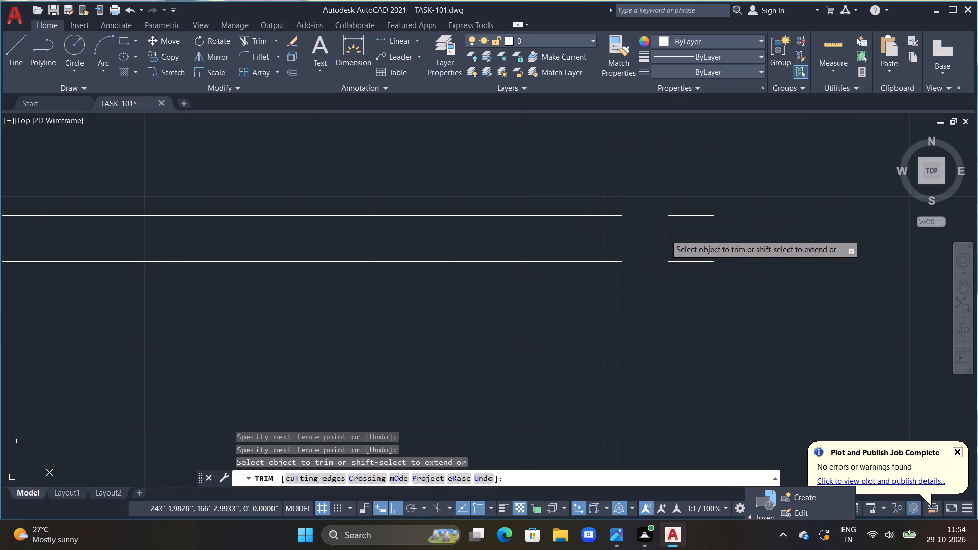
left_click(666, 235)
left_click_drag(667, 235, 673, 234)
left_click_drag(671, 234, 648, 235)
left_click(648, 235)
double_click(659, 232)
Draw a short horizontal line across the corridor-side vertical wall, just above the lower horizontal partition.
scroll(658, 276, "down", 1)
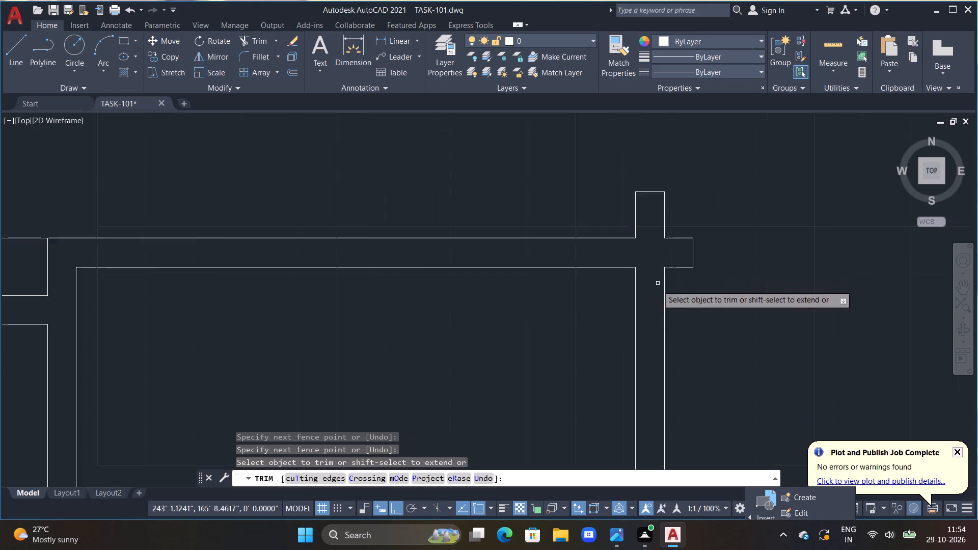
scroll(659, 287, "down", 1)
scroll(799, 310, "down", 1)
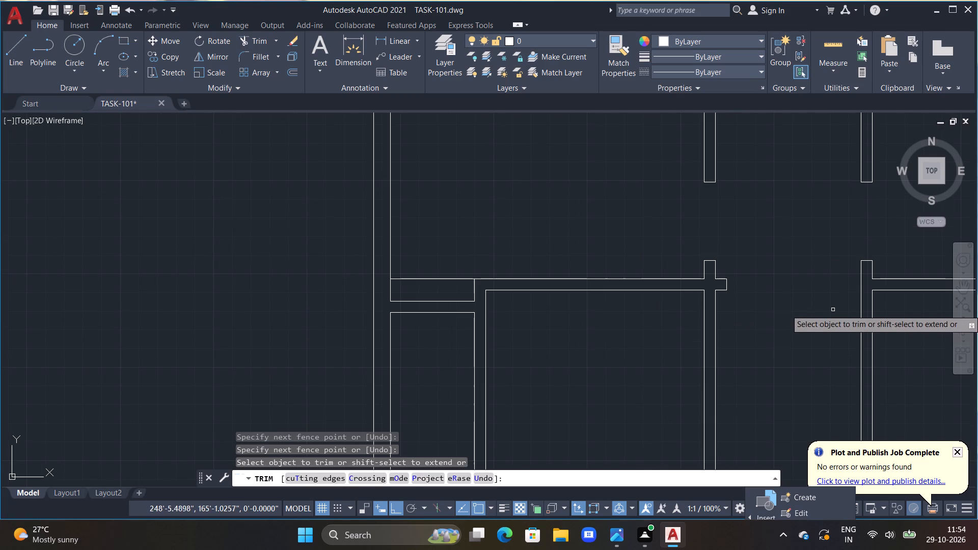
scroll(830, 315, "down", 2)
middle_click_drag(847, 323, 737, 319)
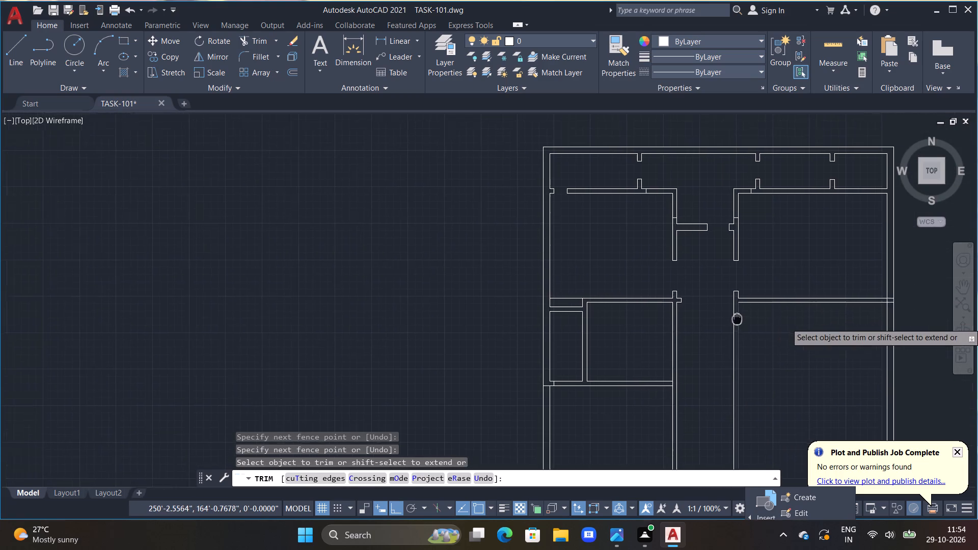
middle_click_drag(737, 319, 728, 317)
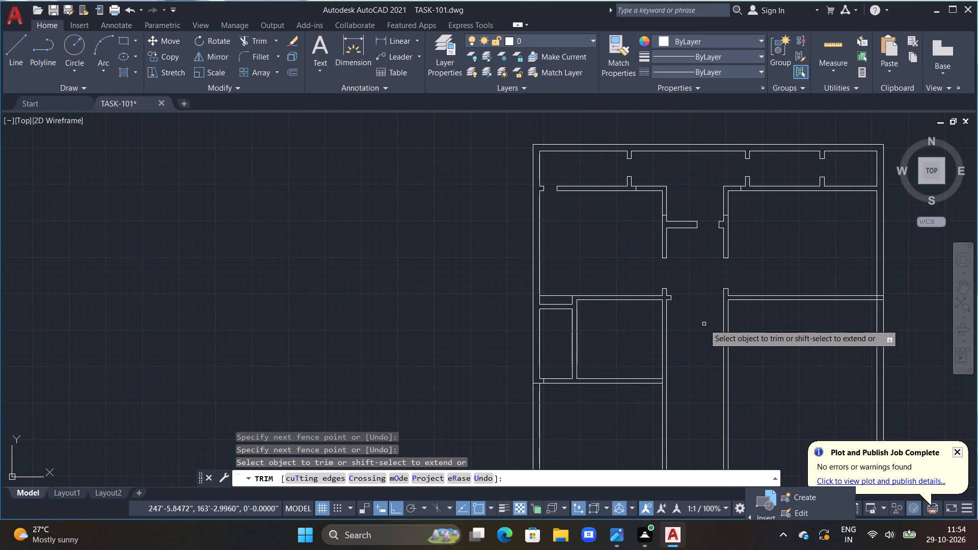
middle_click_drag(630, 321, 644, 299)
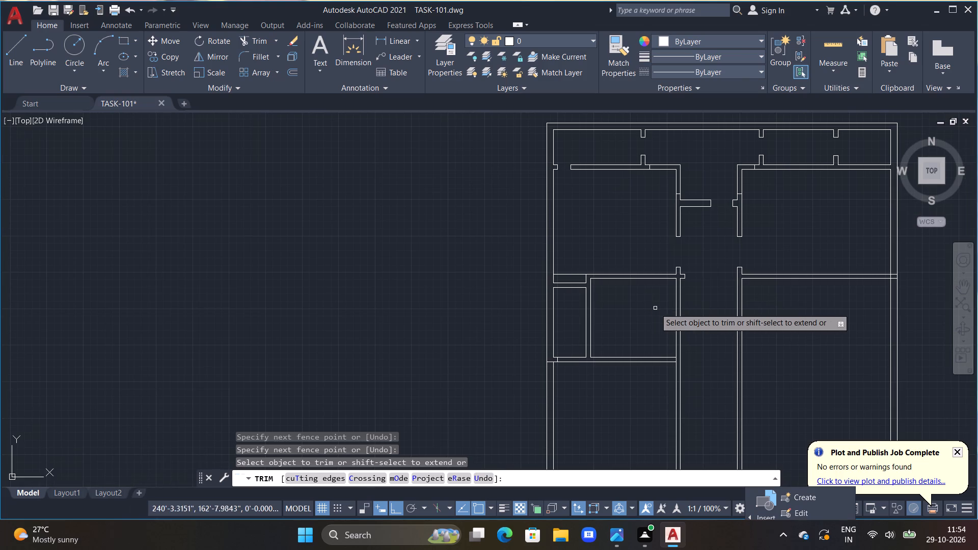
scroll(641, 326, "up", 1)
middle_click_drag(640, 327, 639, 300)
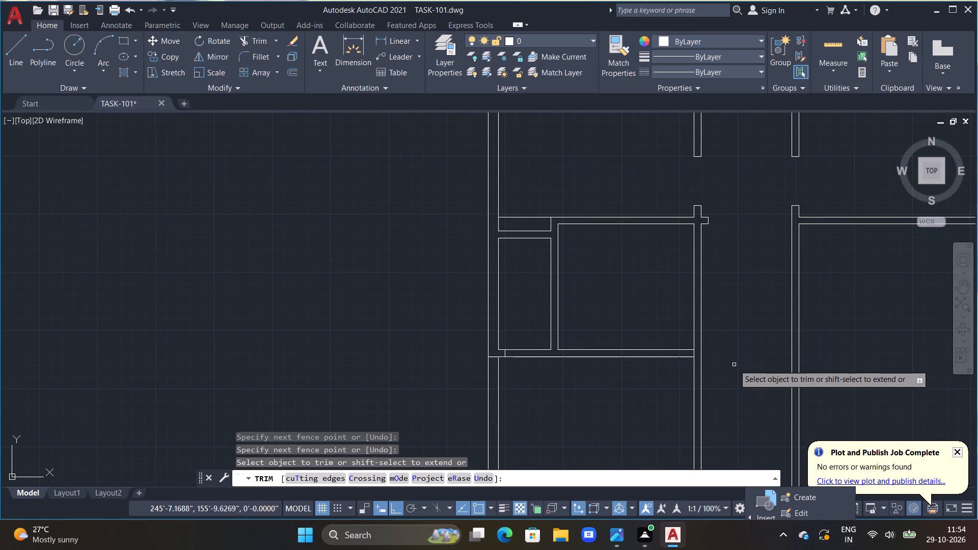
scroll(696, 347, "up", 1)
key("Escape")
type("L")
key("space")
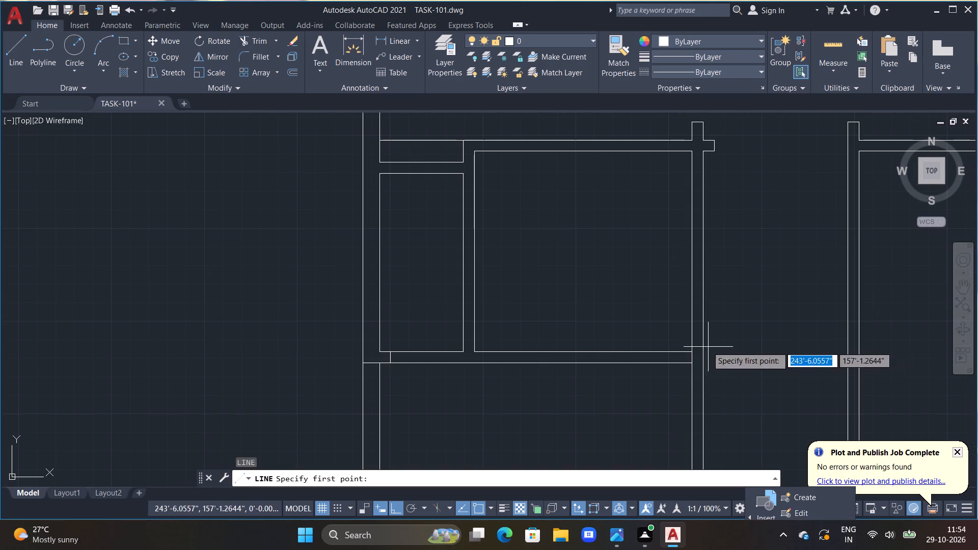
left_click(683, 337)
left_click_drag(683, 337, 689, 337)
double_click(734, 341)
key("Escape")
Offset the short horizontal line across the corridor-side wall upward by 2'6".
type("OFF")
key("space")
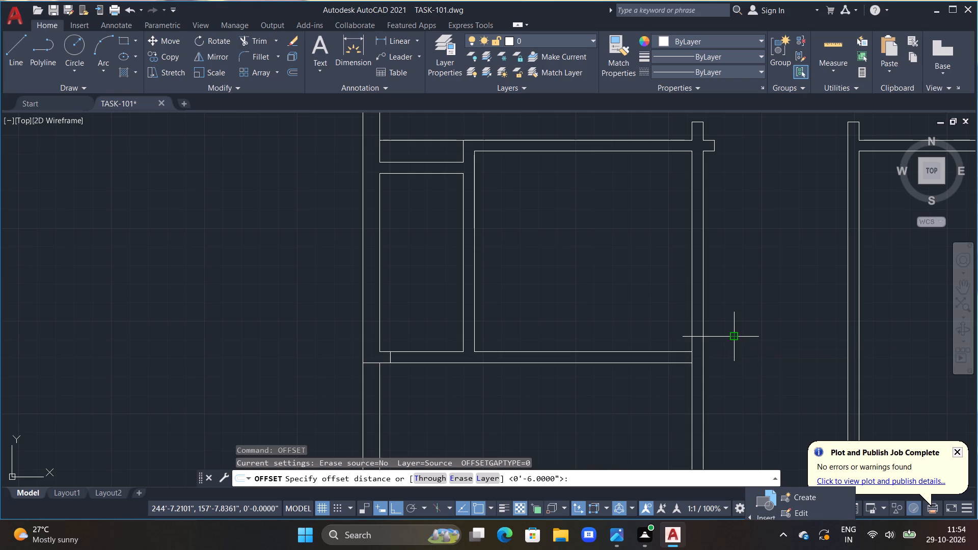
type("2'6\"")
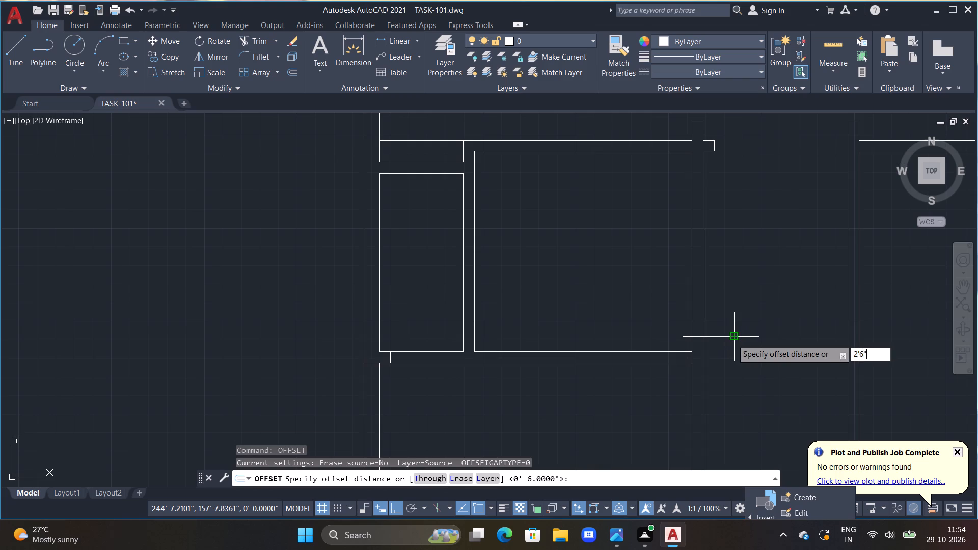
key("Return")
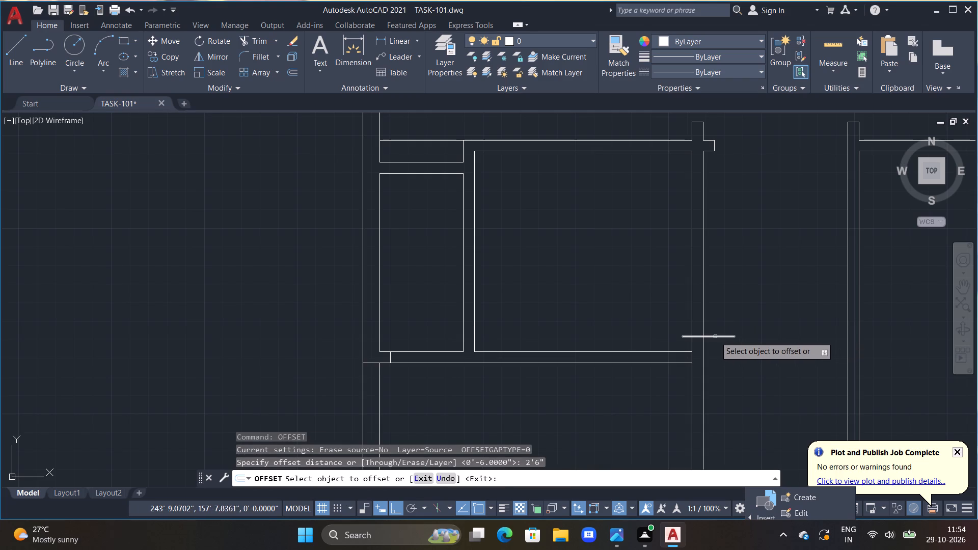
left_click_drag(715, 336, 716, 318)
left_click(718, 289)
key("Escape")
Trim the corridor-side wall between the two short lines into an opening, removing their overhanging ends and the wall line crossing the lower partition junction.
type("TR")
key("space")
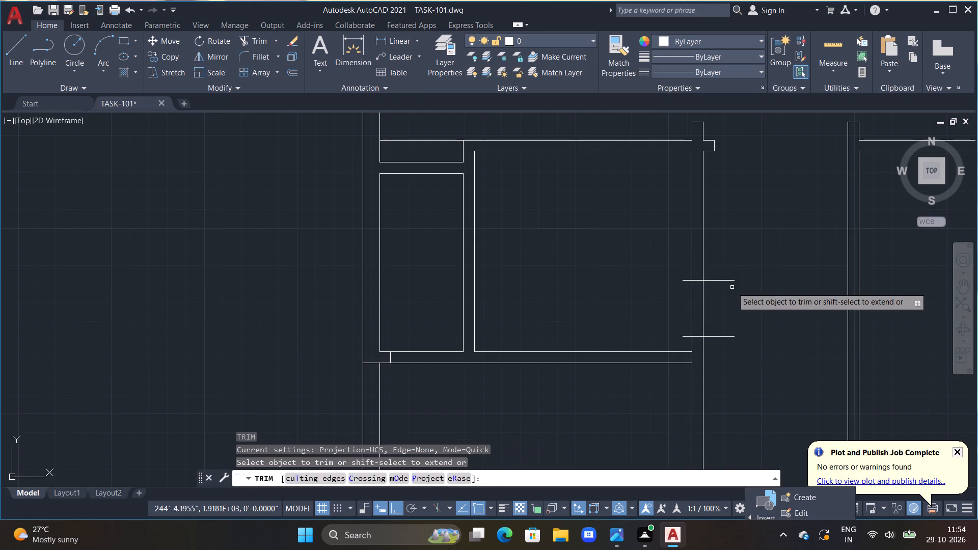
left_click_drag(720, 252, 673, 315)
left_click_drag(687, 282, 689, 293)
left_click_drag(690, 295, 718, 326)
left_click_drag(715, 322, 699, 319)
left_click(687, 336)
double_click(723, 333)
left_click_drag(723, 333, 723, 346)
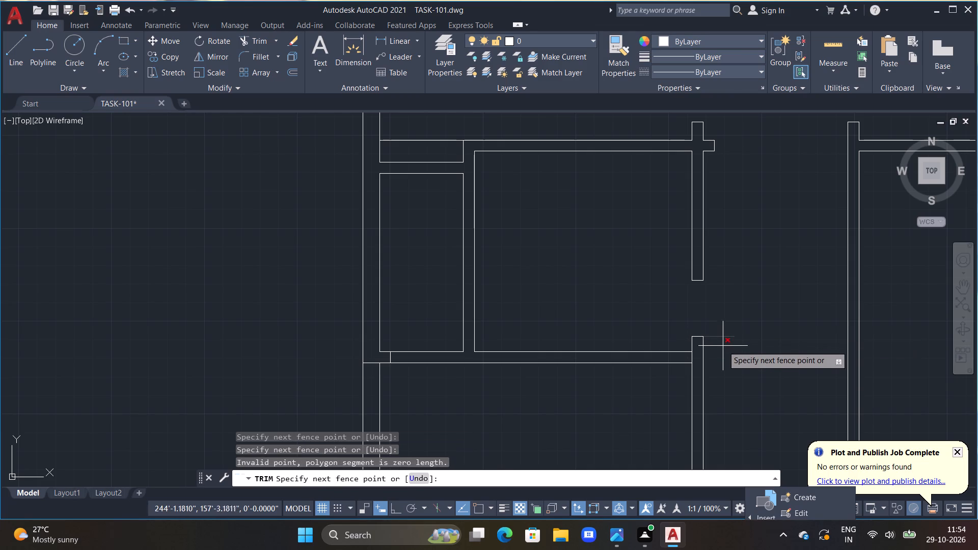
left_click_drag(723, 346, 723, 347)
left_click(727, 359)
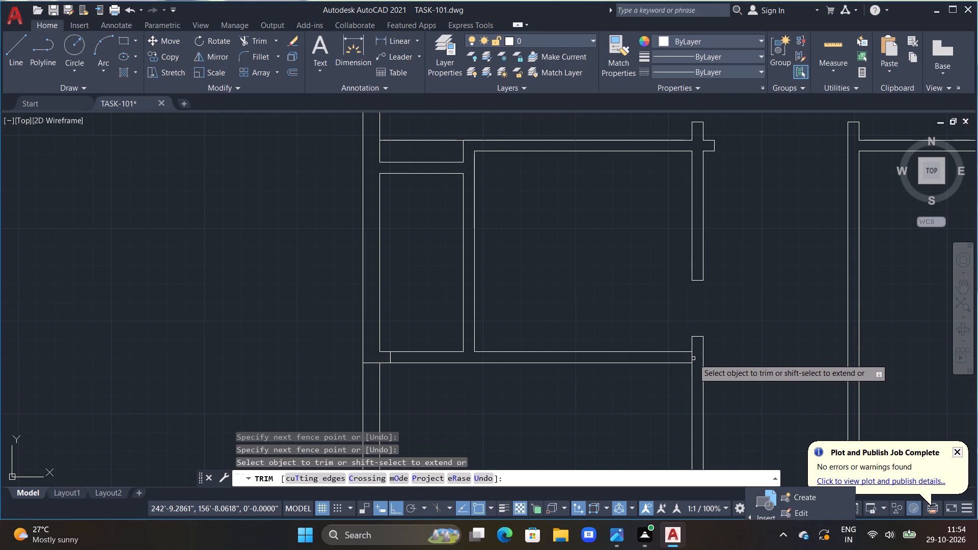
left_click(691, 359)
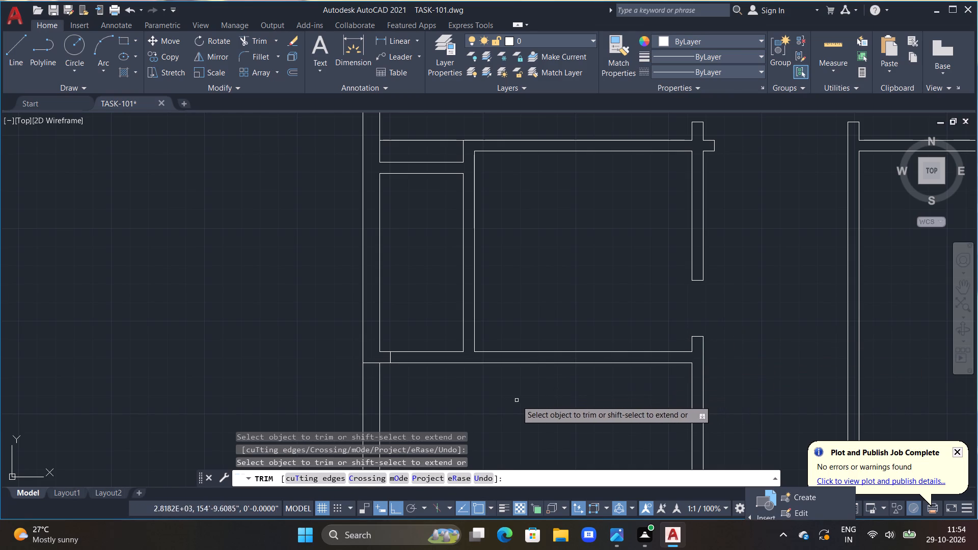
middle_click_drag(500, 393, 556, 398)
key("Escape")
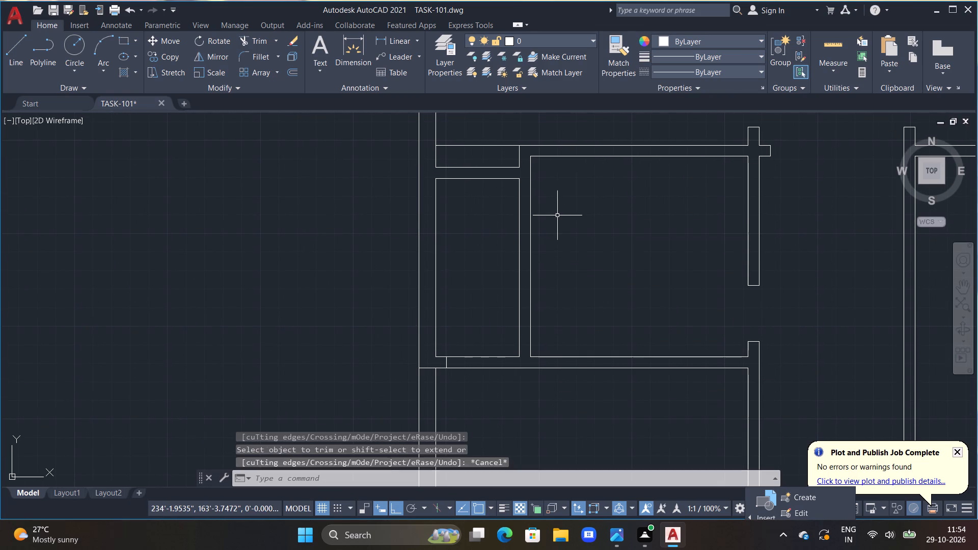
Draw two short horizontal lines across the room's inner vertical partition, one near its upper end and one near its lower end.
key("Escape")
key("Escape")
type("L")
key("space")
left_click_drag(507, 203, 522, 205)
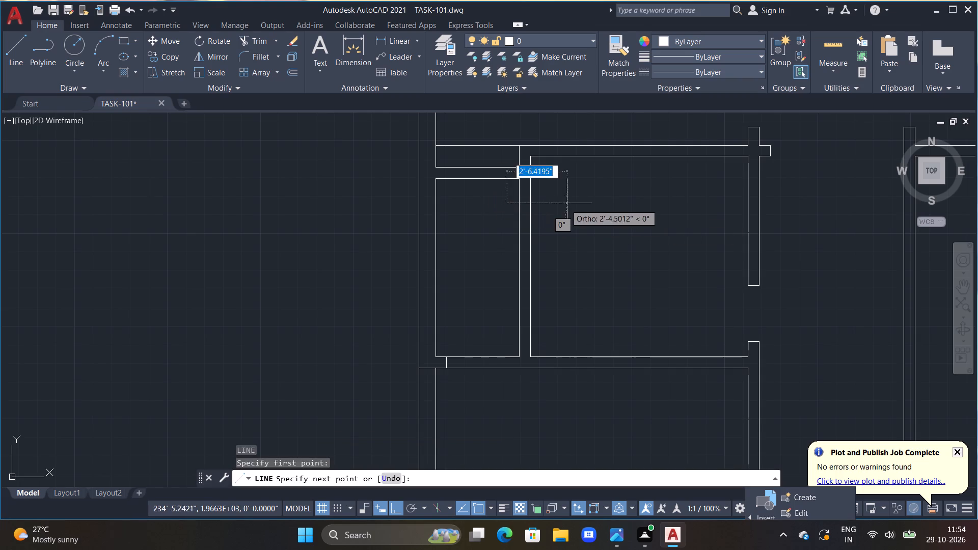
double_click(567, 202)
key("Escape")
key("l")
key("space")
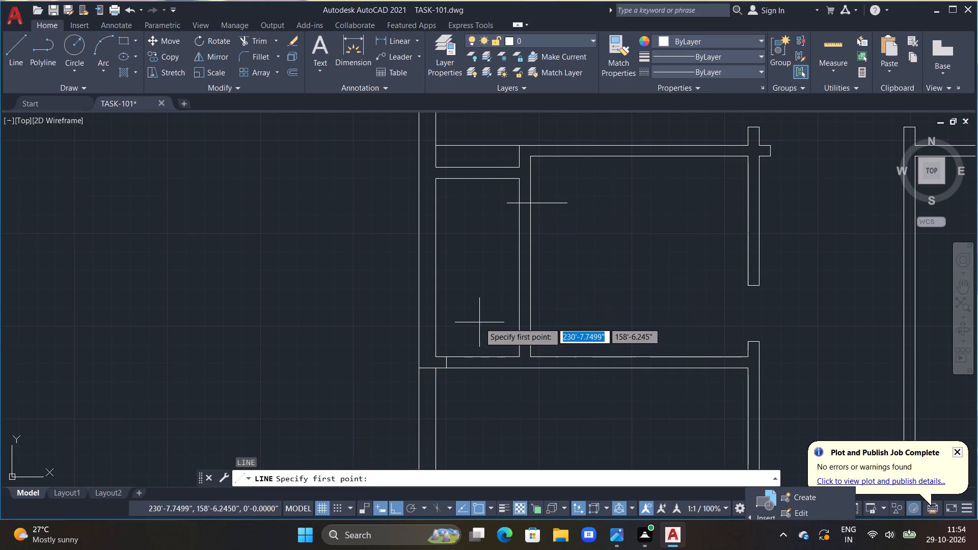
left_click_drag(507, 332, 514, 332)
double_click(559, 329)
key("Escape")
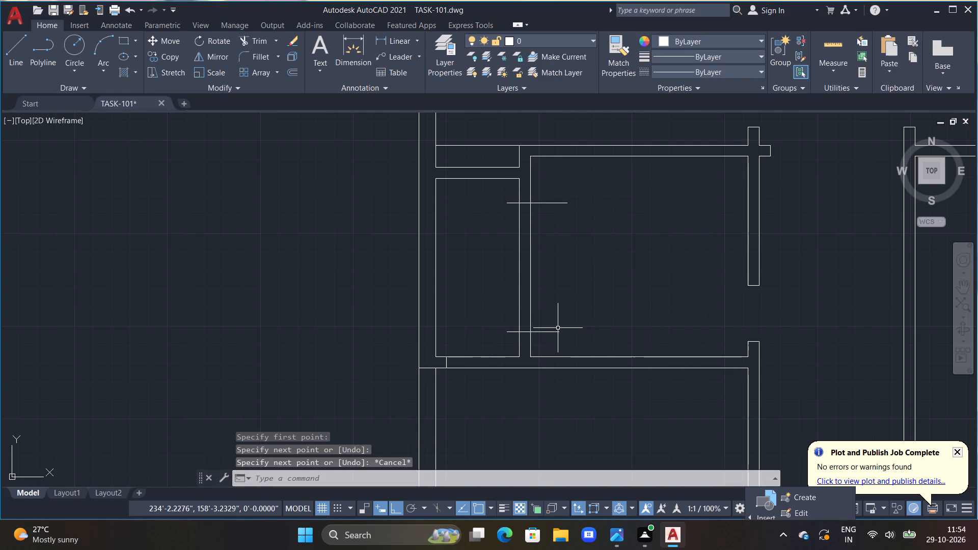
Trim the vertical partition between the two short lines into an opening and remove the lines' overhanging ends.
key("t")
key("r")
key("space")
left_click_drag(545, 332, 539, 322)
left_click_drag(534, 311, 526, 297)
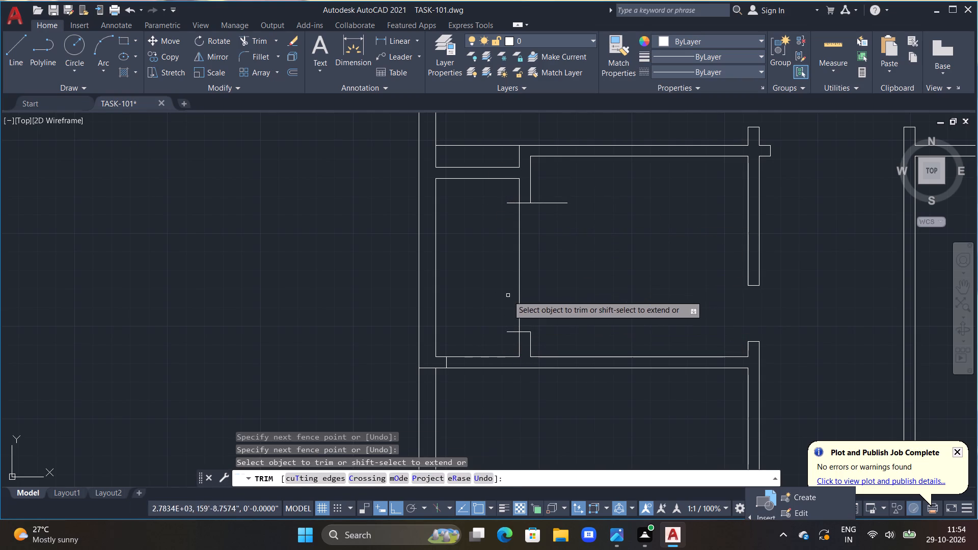
left_click_drag(507, 298, 572, 273)
left_click(510, 333)
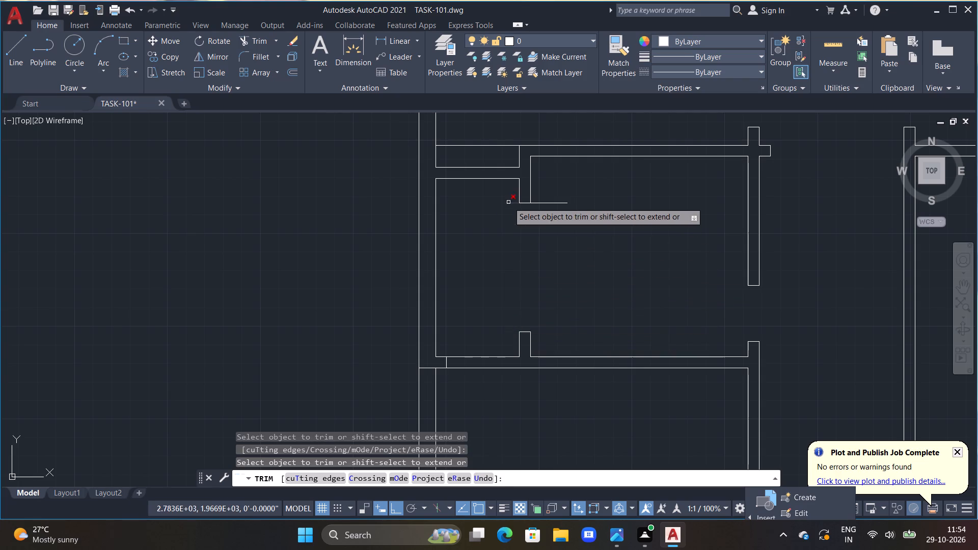
left_click(510, 202)
left_click_drag(511, 206, 514, 217)
left_click(546, 205)
Draw a short vertical line across the lower horizontal partition, between its end line near the left outer wall and the vertical partition stub.
scroll(560, 227, "down", 2)
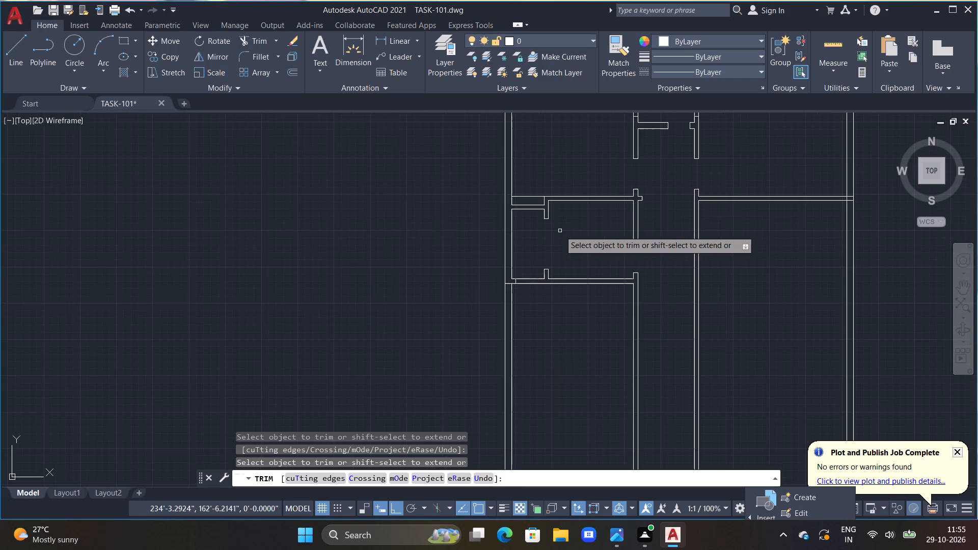
middle_click_drag(561, 233, 564, 259)
middle_click_drag(565, 271, 568, 340)
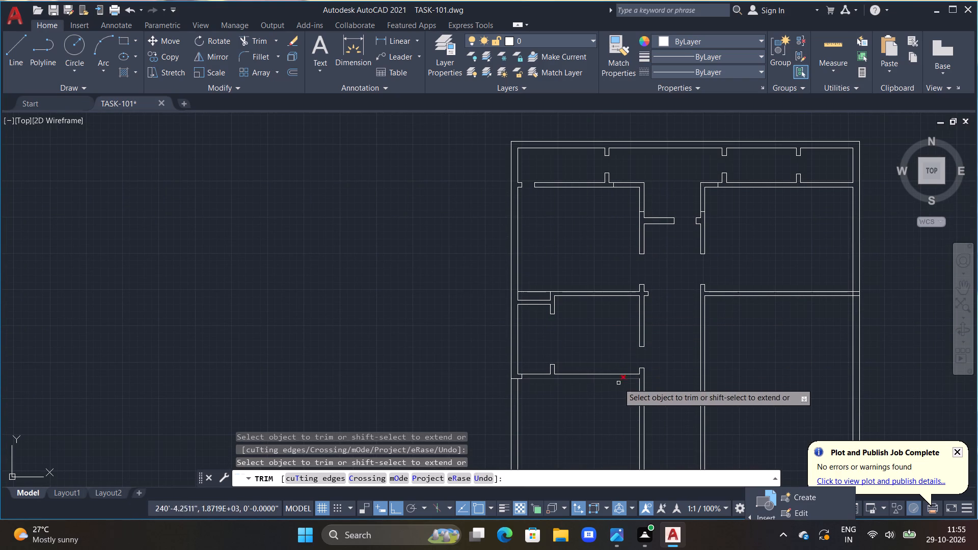
scroll(589, 390, "down", 1)
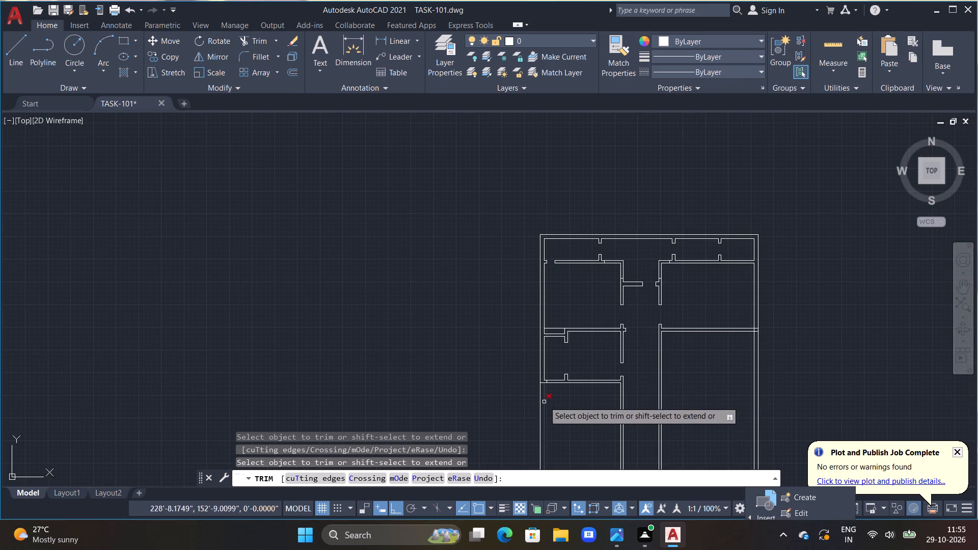
middle_click(565, 406)
middle_click_drag(563, 386, 564, 342)
scroll(560, 334, "up", 4)
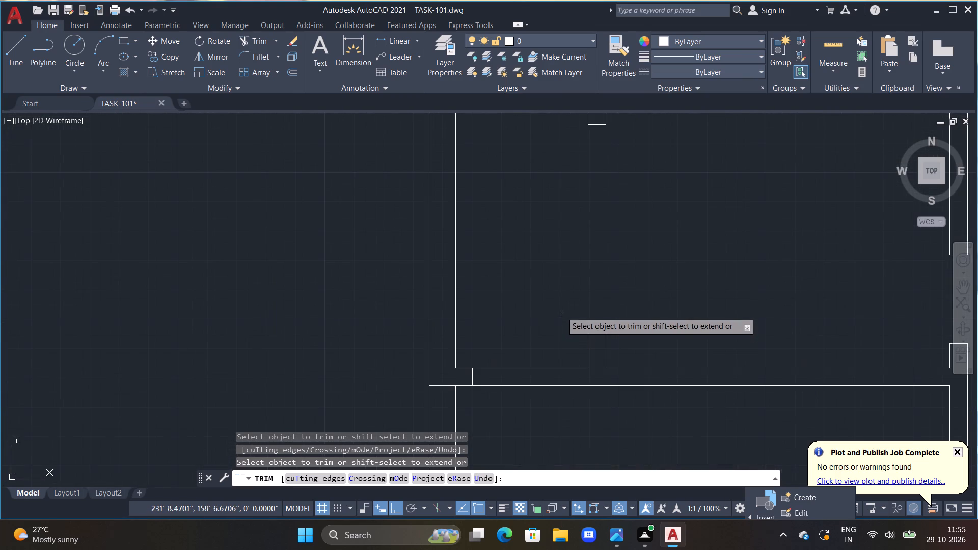
key("Escape")
key("Escape")
scroll(561, 310, "down", 1)
key("Escape")
key("l")
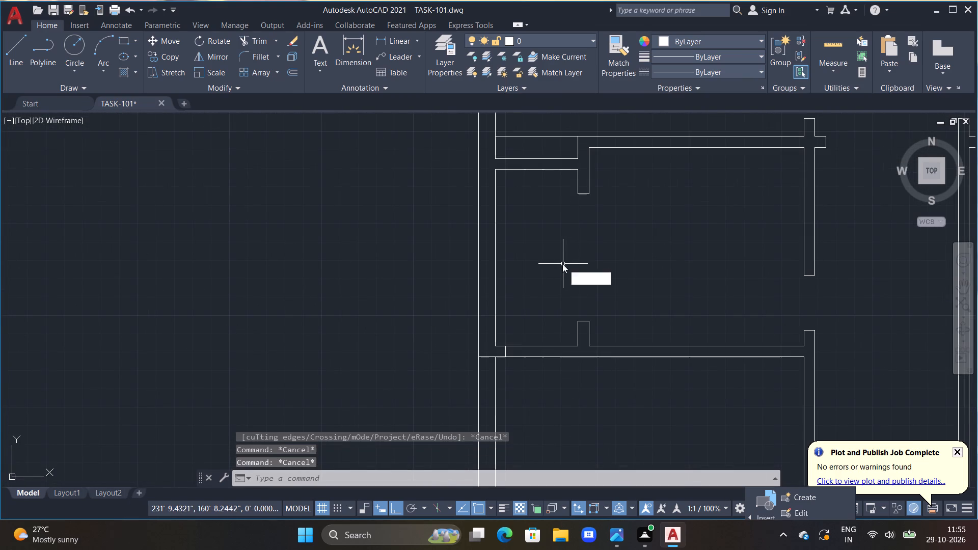
key("space")
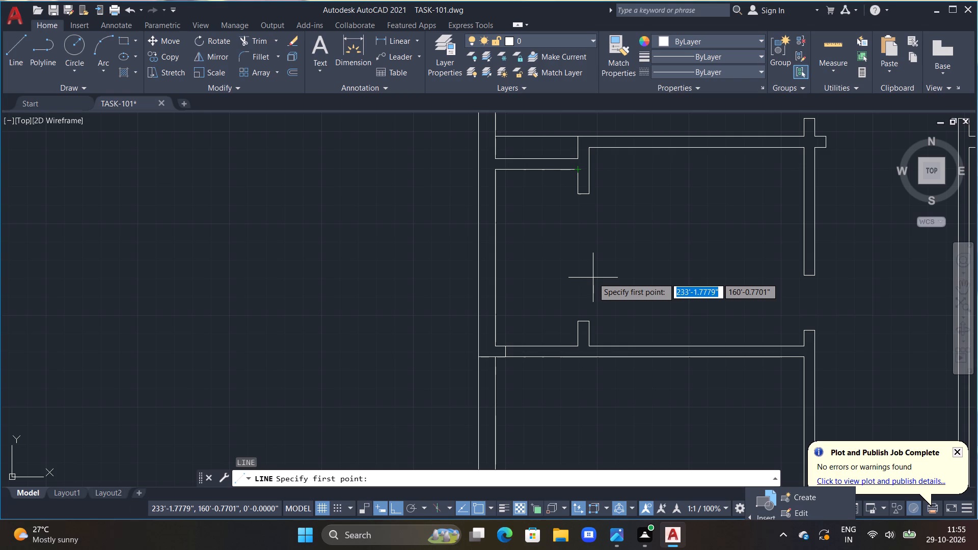
key("Escape")
type("L")
key("space")
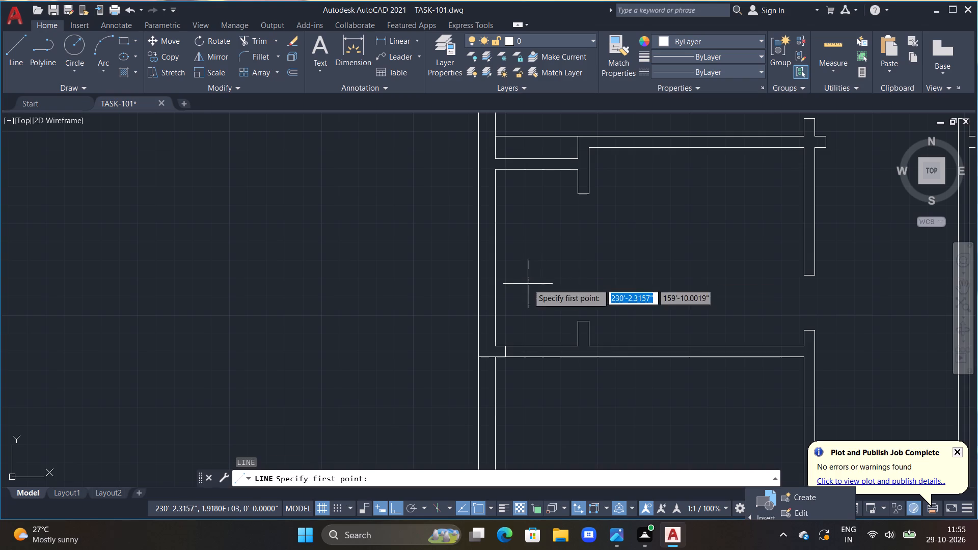
left_click_drag(560, 337, 560, 345)
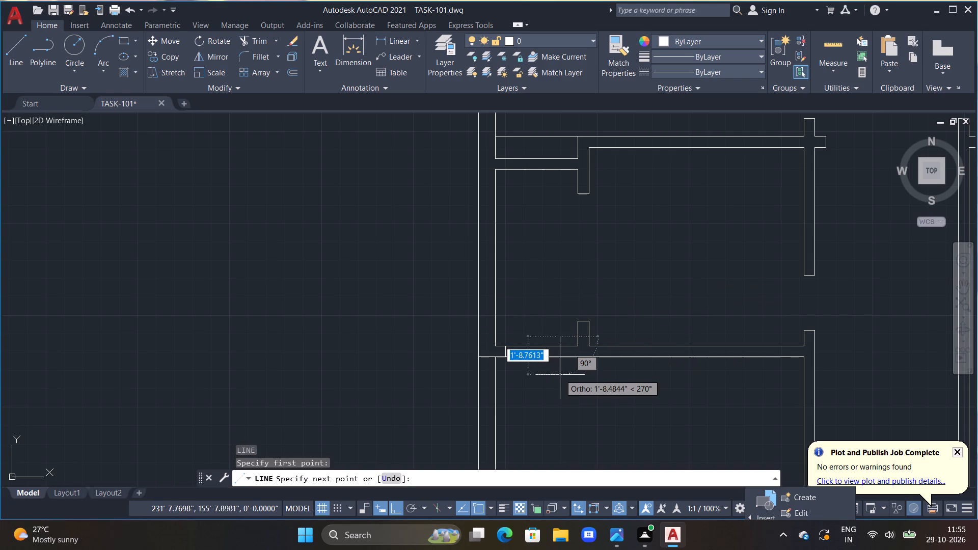
left_click(560, 378)
key("Escape")
Trim the new line's overhangs, the partition line crossing the left outer wall, and the lower partition between its two end lines to form an opening.
type("TR")
key("space")
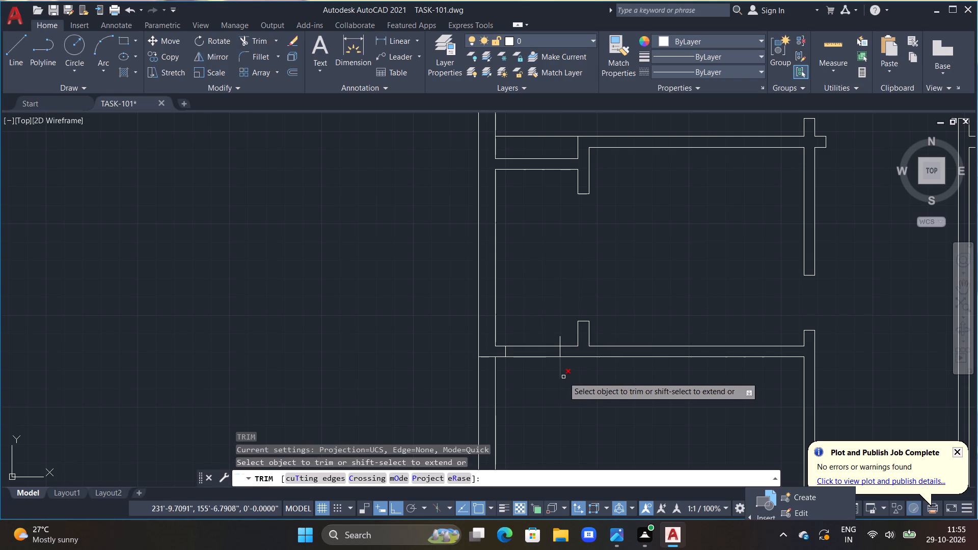
left_click_drag(521, 378, 540, 371)
left_click(559, 365)
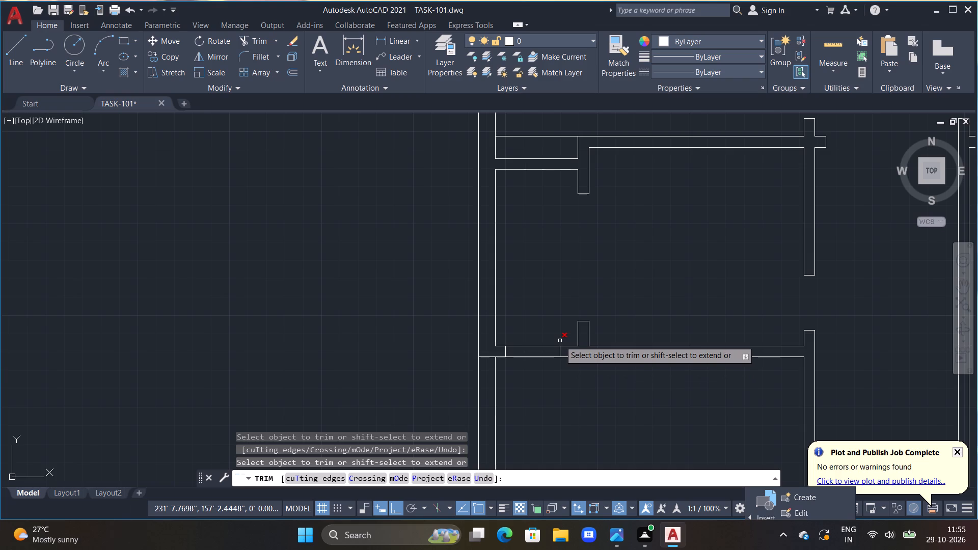
left_click(560, 341)
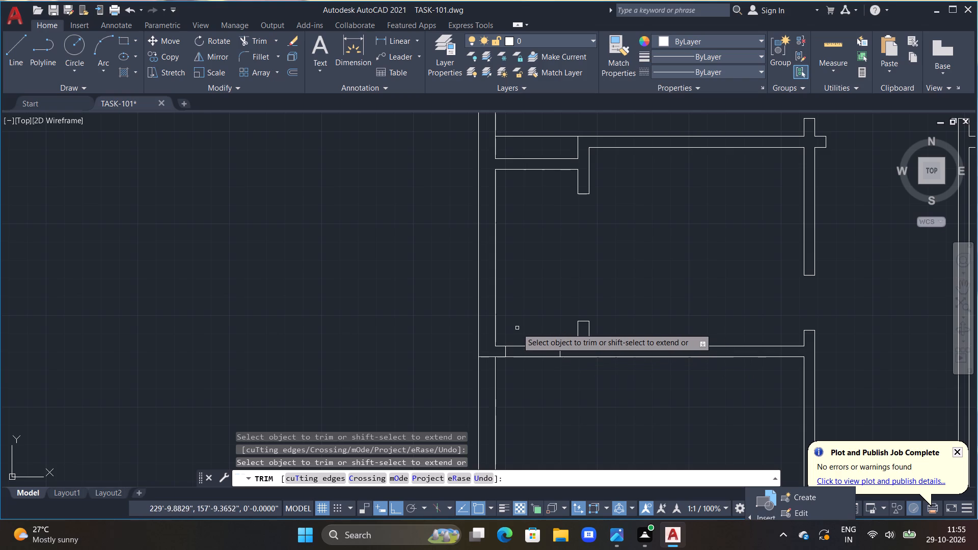
left_click(487, 356)
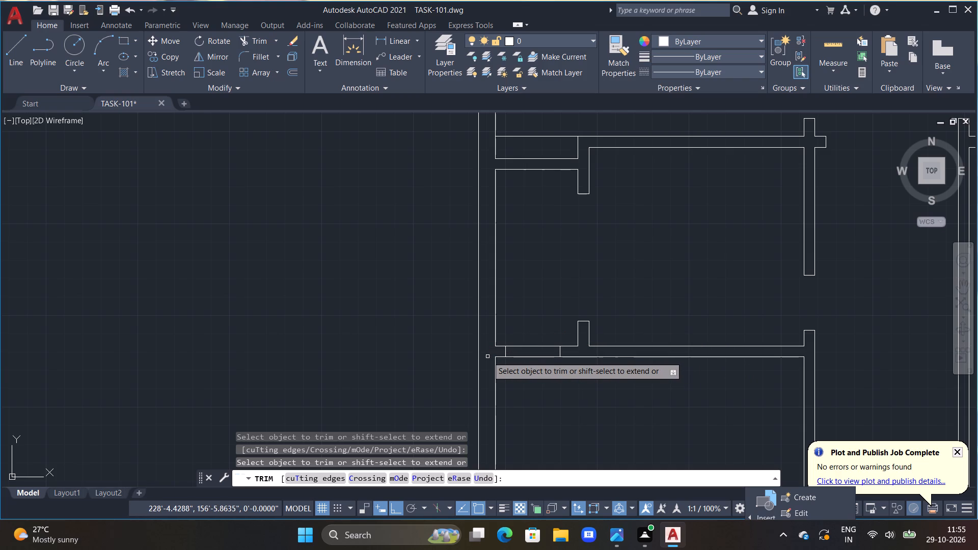
scroll(537, 376, "down", 1)
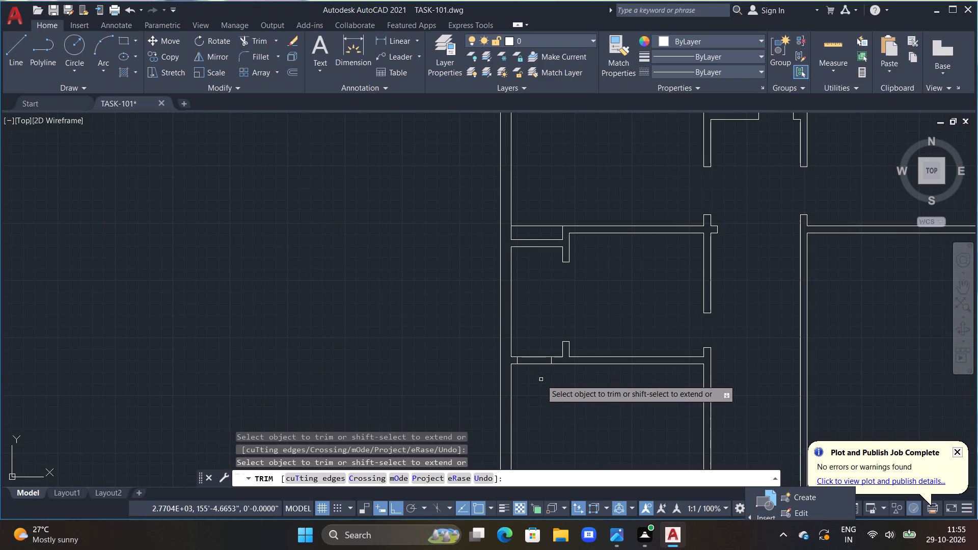
left_click_drag(534, 347, 537, 420)
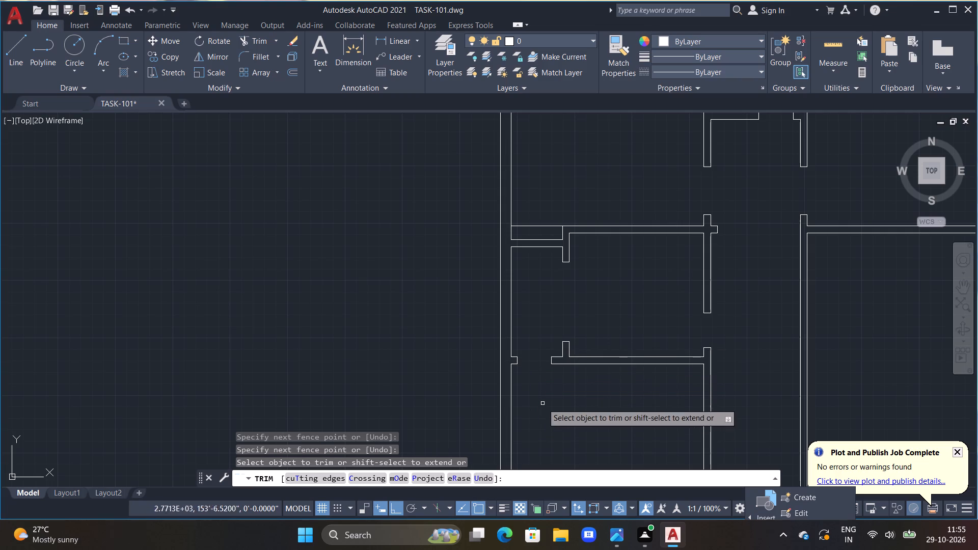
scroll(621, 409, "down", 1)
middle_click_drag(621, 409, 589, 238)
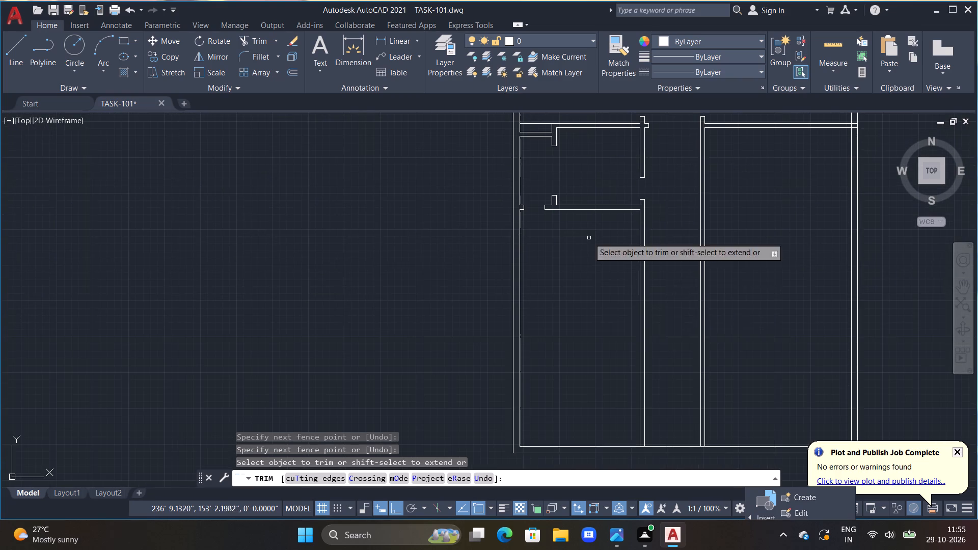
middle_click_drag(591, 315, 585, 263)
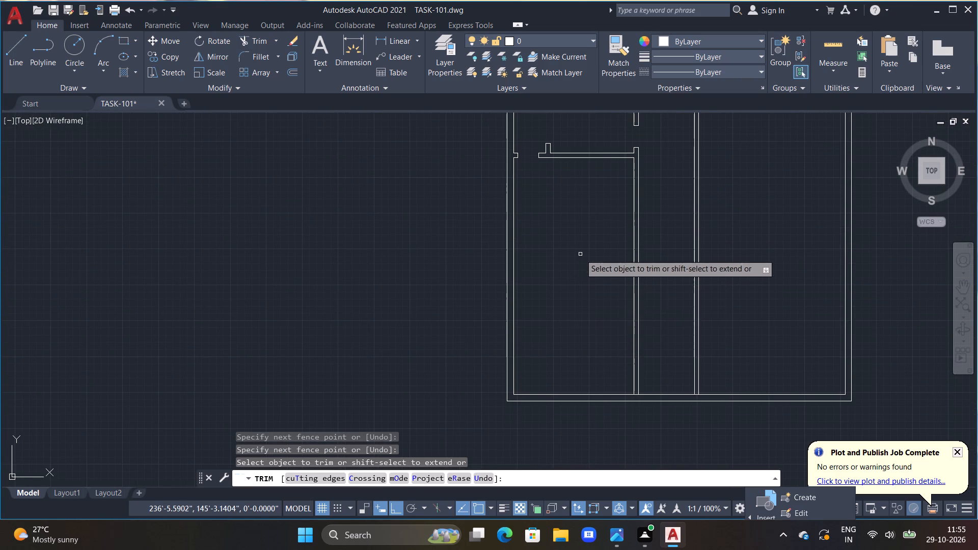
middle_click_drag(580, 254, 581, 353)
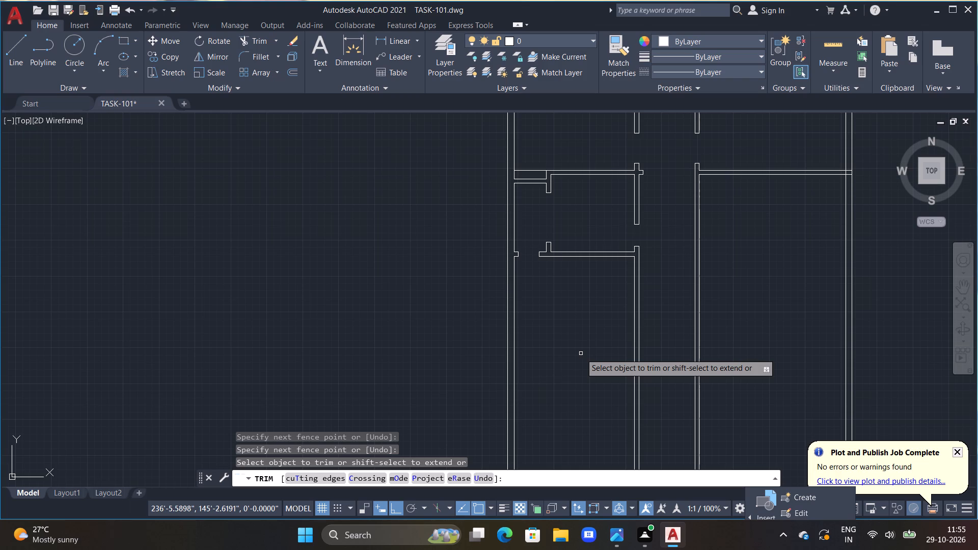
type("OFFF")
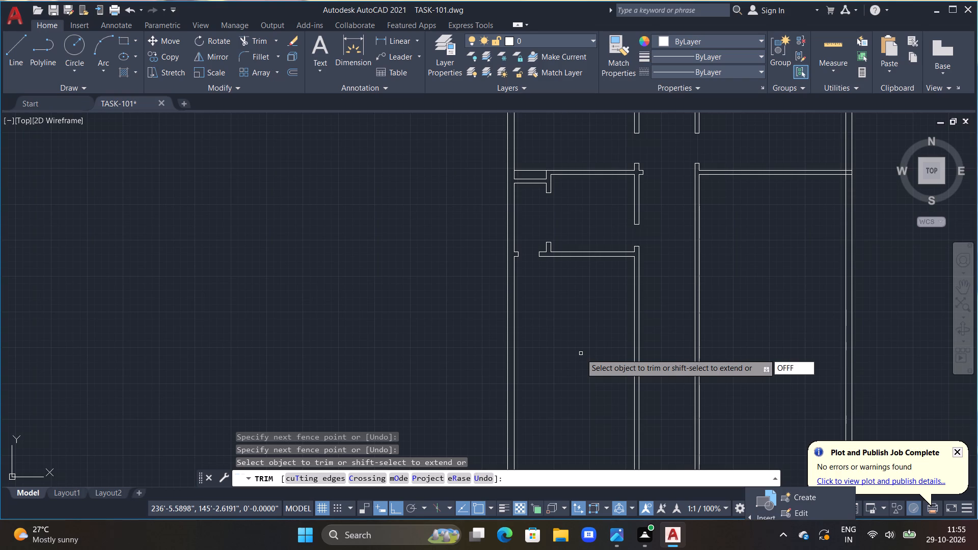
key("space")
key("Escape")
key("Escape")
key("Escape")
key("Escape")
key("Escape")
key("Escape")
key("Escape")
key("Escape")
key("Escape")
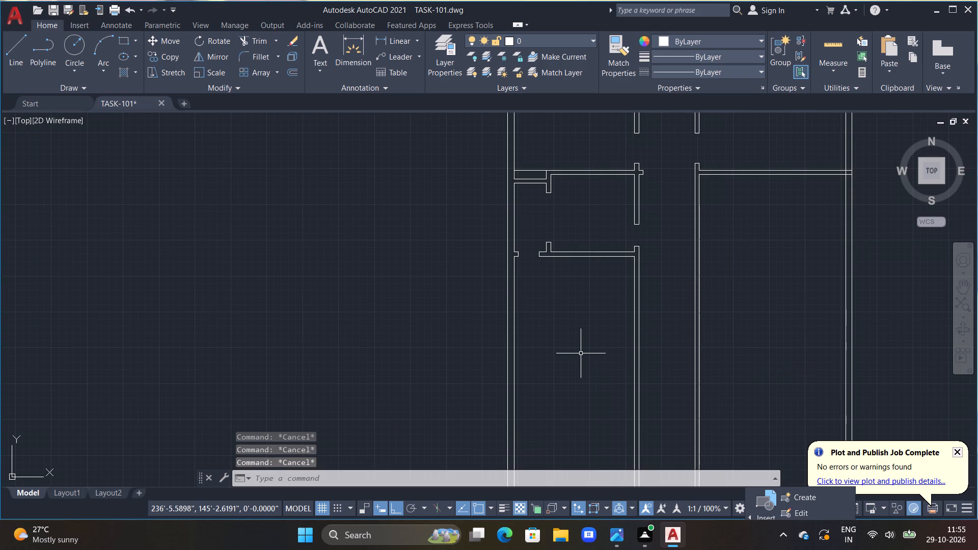
Offset the lower line of the lower horizontal partition 11' downward into the bottom-left room.
type("OFF")
key("space")
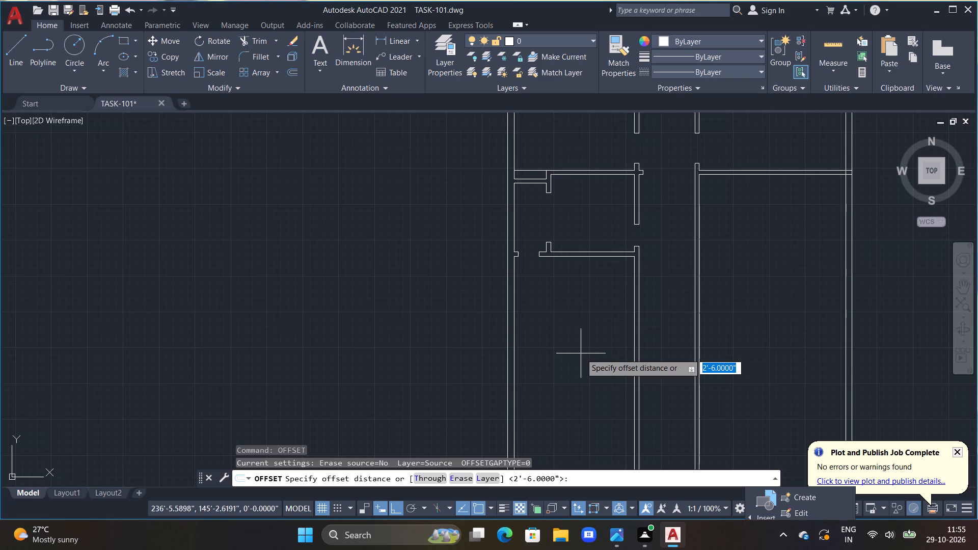
type("11'")
key("Return")
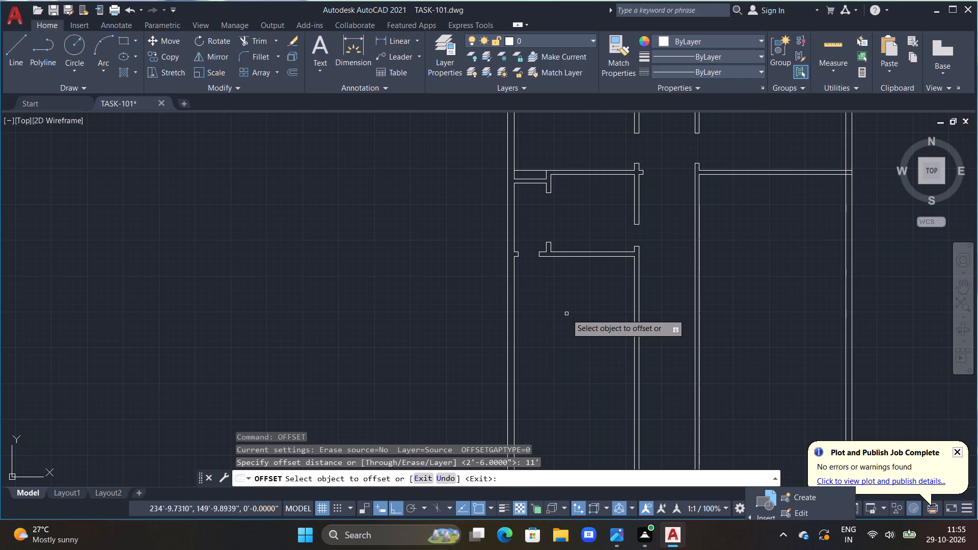
double_click(574, 258)
left_click(574, 404)
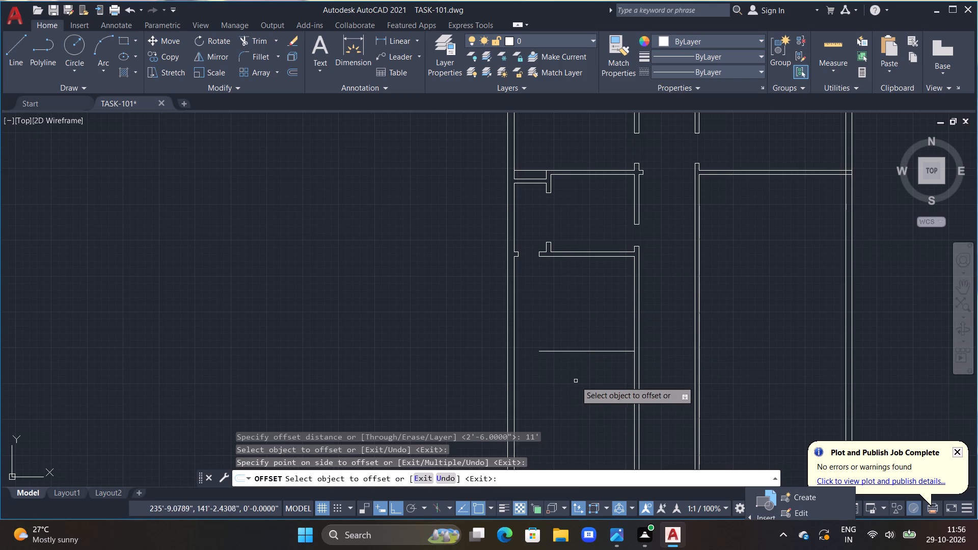
Offset the newly placed horizontal line in the bottom-left room 6" downward to form a partition.
left_click(584, 350)
left_click_drag(584, 350, 585, 358)
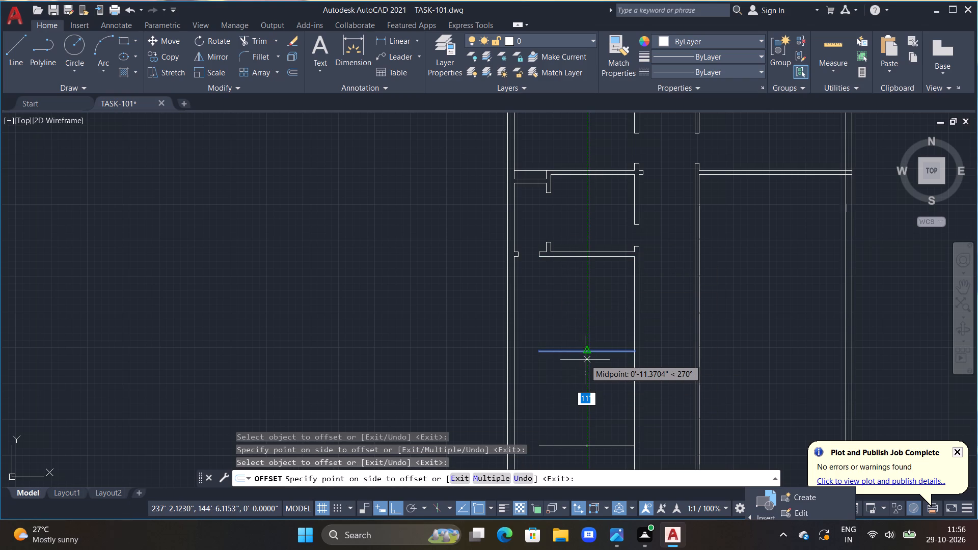
type("6\"")
key("Return")
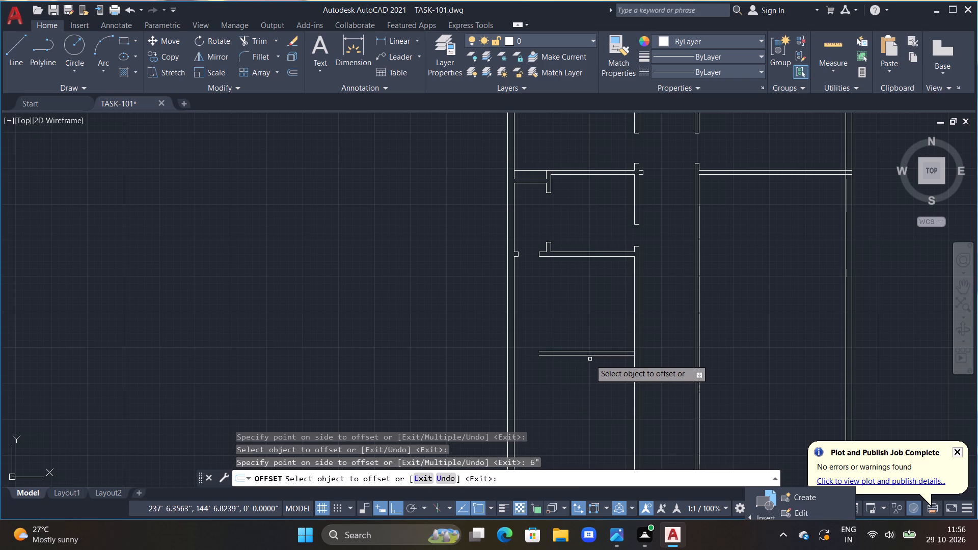
Create a second horizontal partition by offsetting the first one's lower line 4' downward, and the resulting line 6" downward.
middle_click_drag(620, 399, 593, 296)
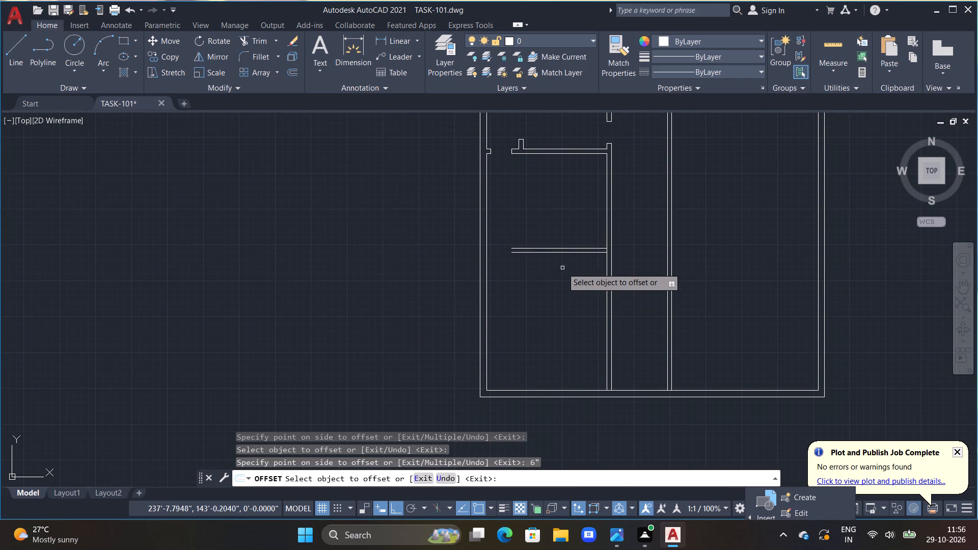
left_click(557, 253)
type("4'")
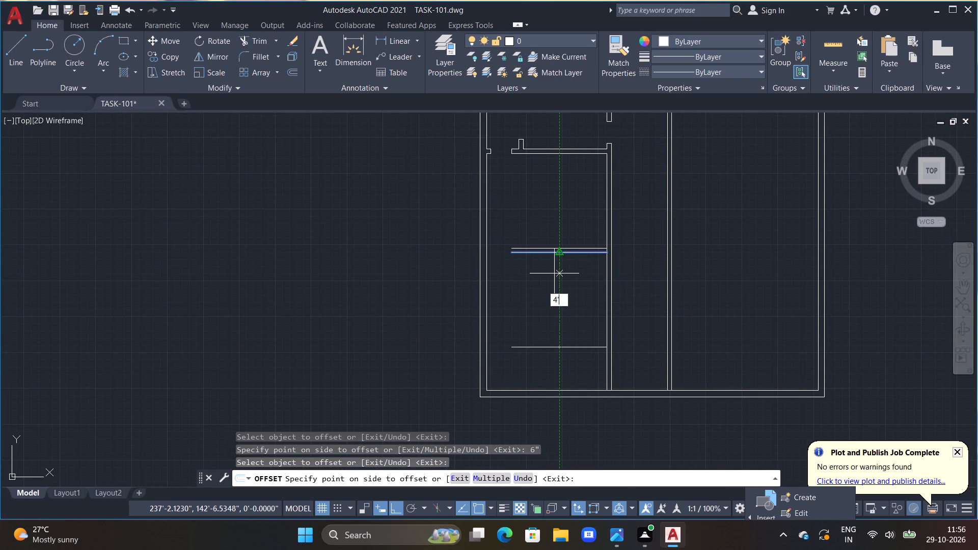
key("Return")
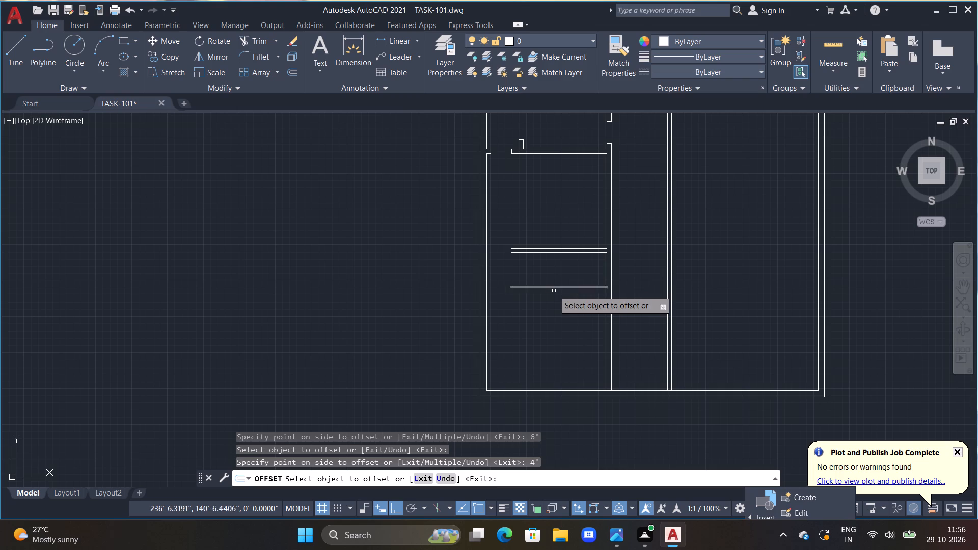
left_click_drag(554, 287, 552, 302)
type("6\"")
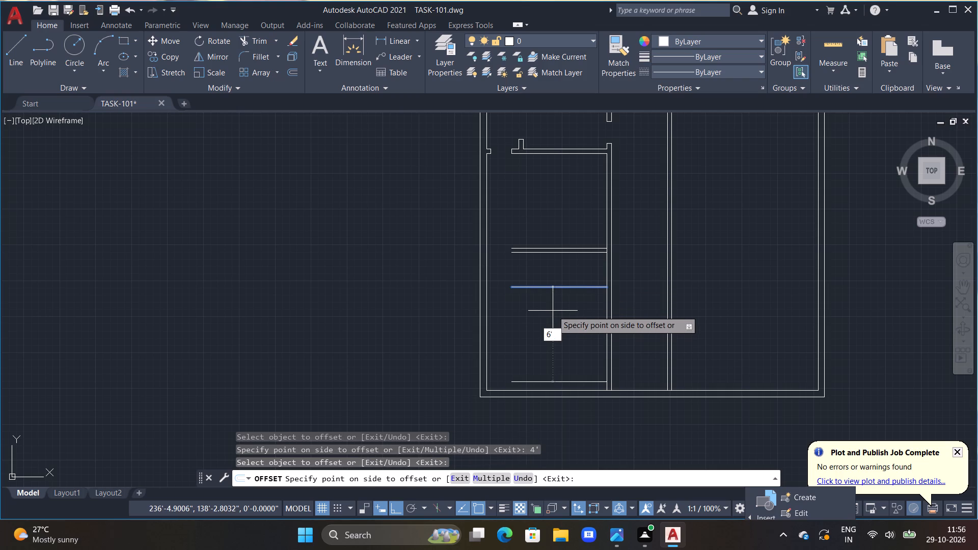
key("Return")
key("Escape")
key("Escape")
key("Escape")
key("Escape")
key("Escape")
key("Escape")
key("Escape")
key("Escape")
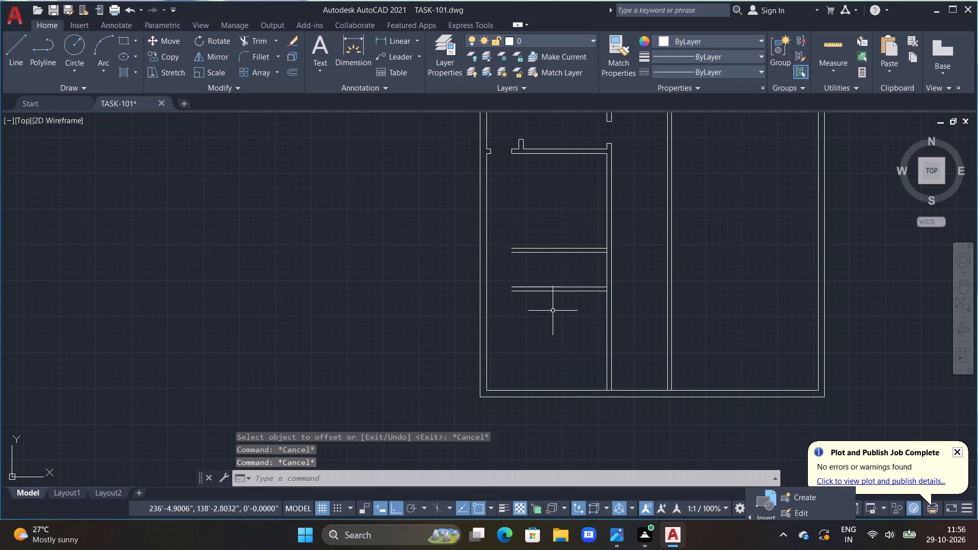
Extend all four lines of the two new horizontal partitions to the left outer wall.
type("EX")
key("space")
left_click(513, 293)
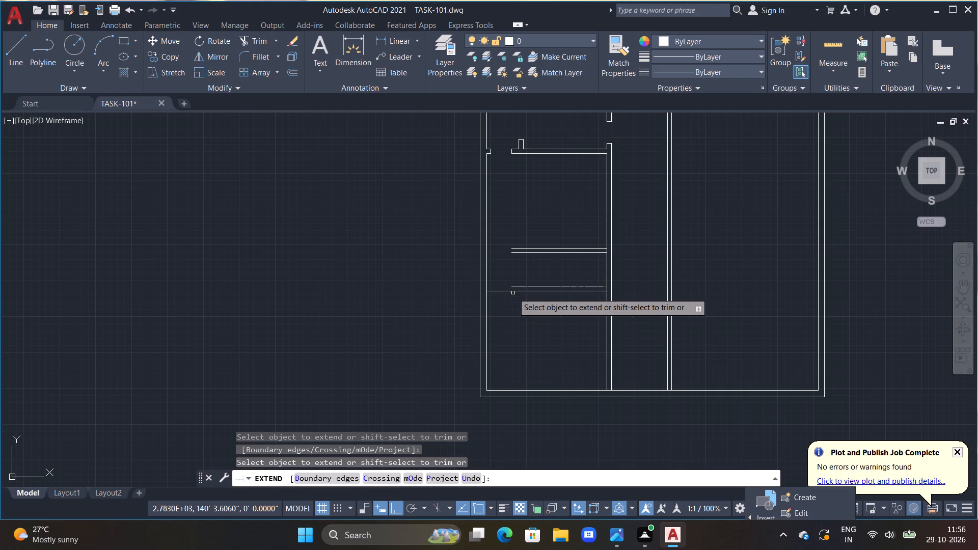
left_click(501, 292)
left_click(513, 288)
left_click(504, 288)
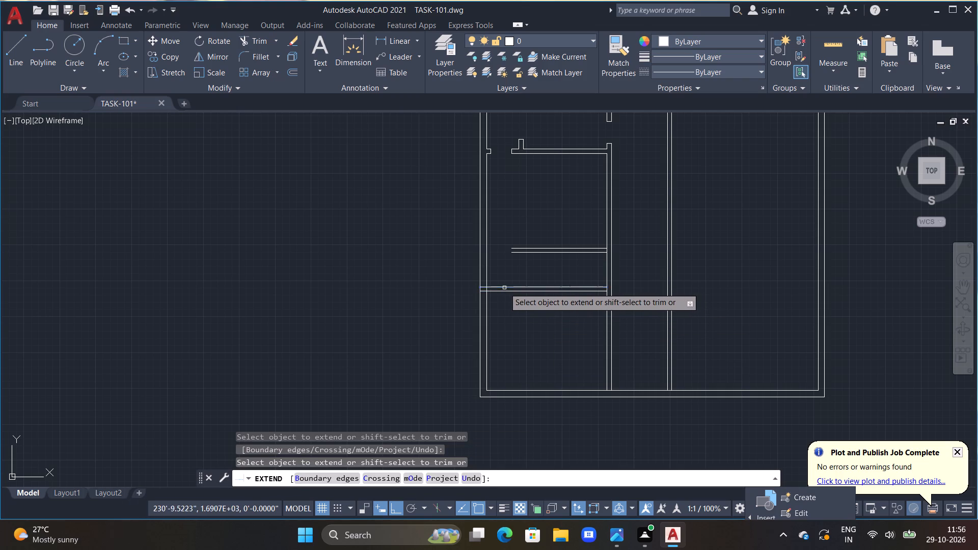
double_click(518, 249)
left_click(501, 248)
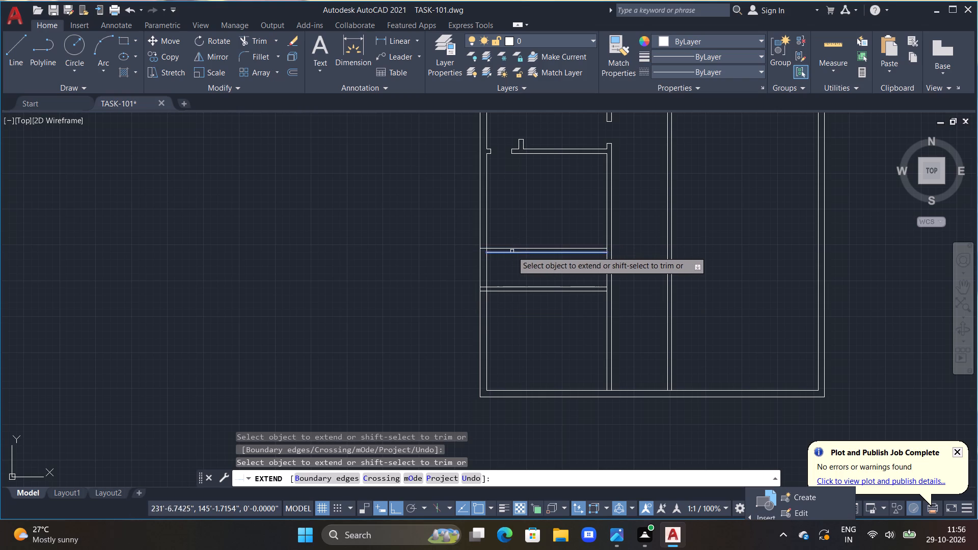
left_click(515, 251)
left_click(507, 253)
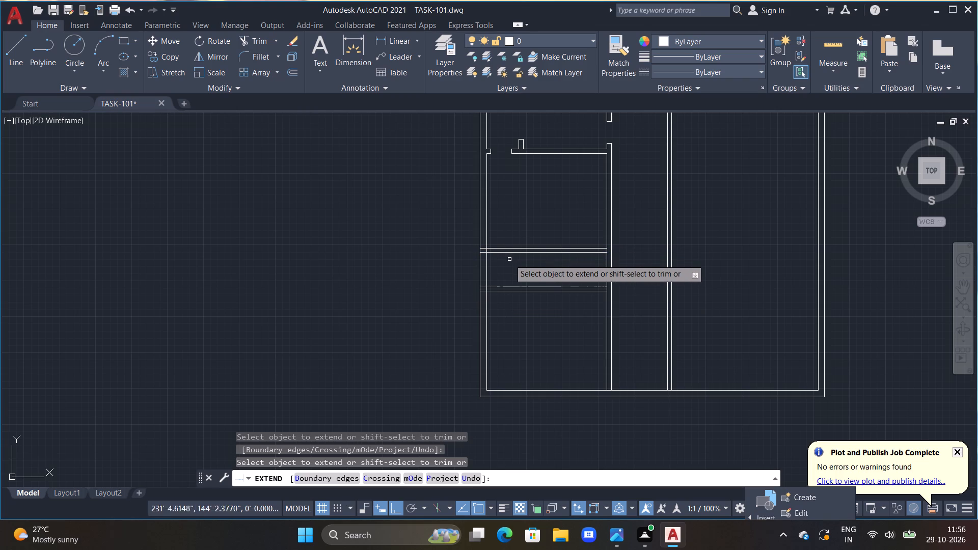
key("Escape")
key("Escape")
key("Escape")
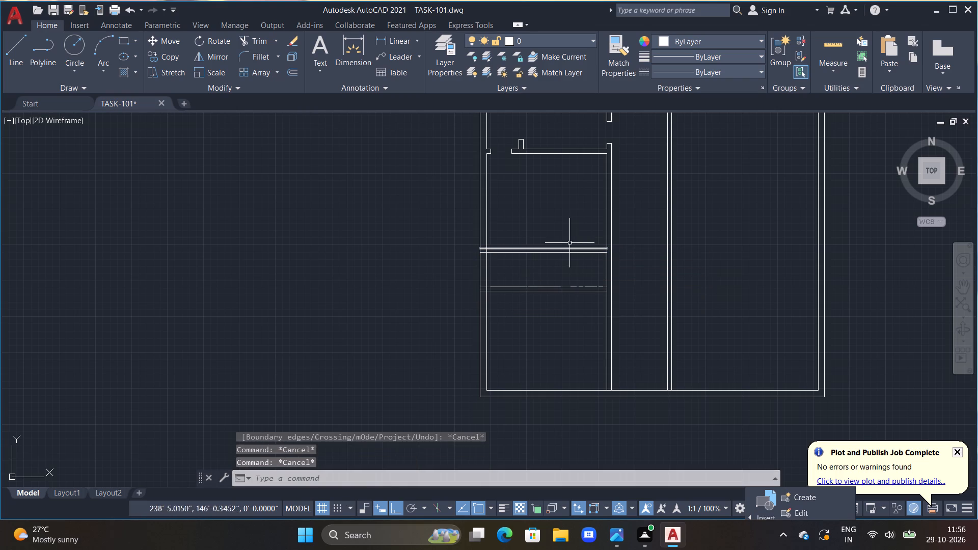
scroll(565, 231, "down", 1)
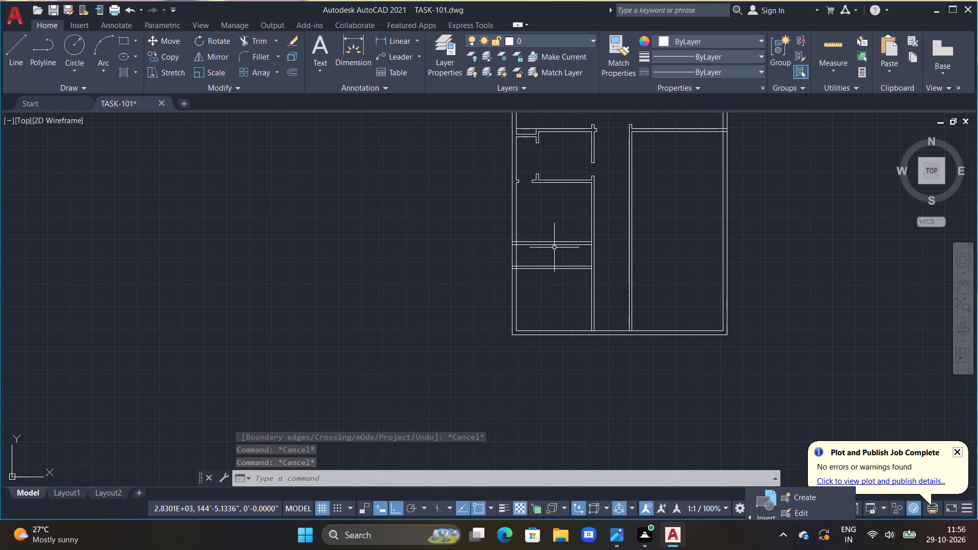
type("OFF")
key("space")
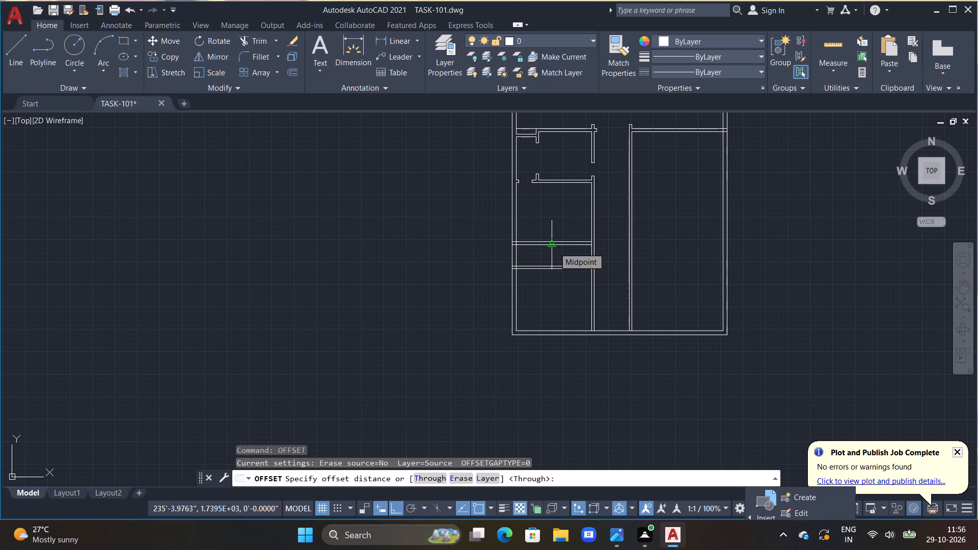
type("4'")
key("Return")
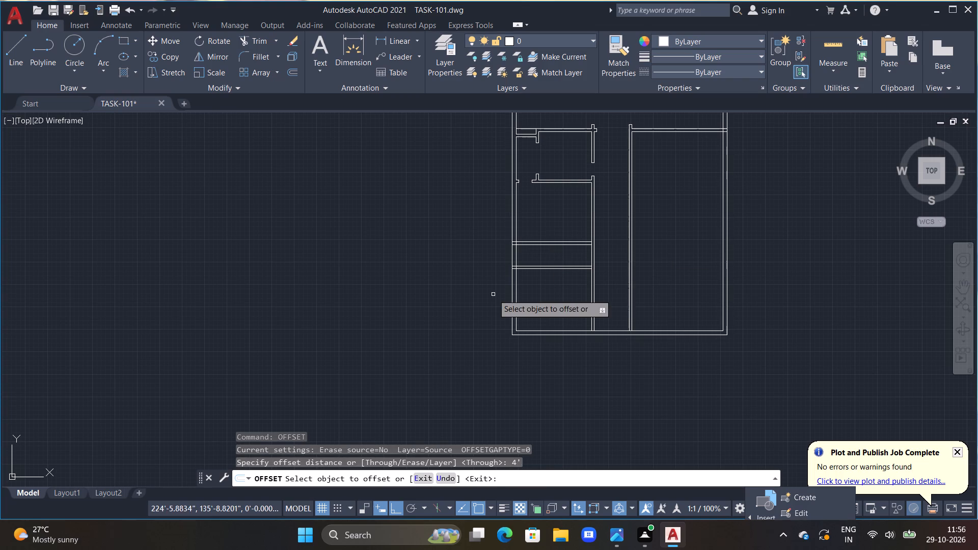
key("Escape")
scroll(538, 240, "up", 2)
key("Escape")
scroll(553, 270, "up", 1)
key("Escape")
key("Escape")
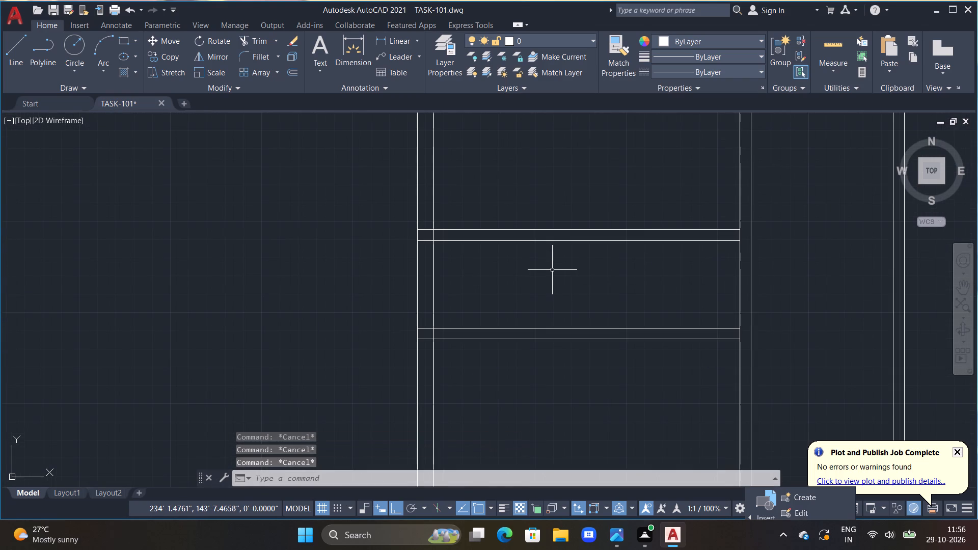
Create a vertical partition by offsetting the left outer wall's inner line 4'8" into the room, and the resulting line 6" further.
type("OFF 4'8\"")
key("Return")
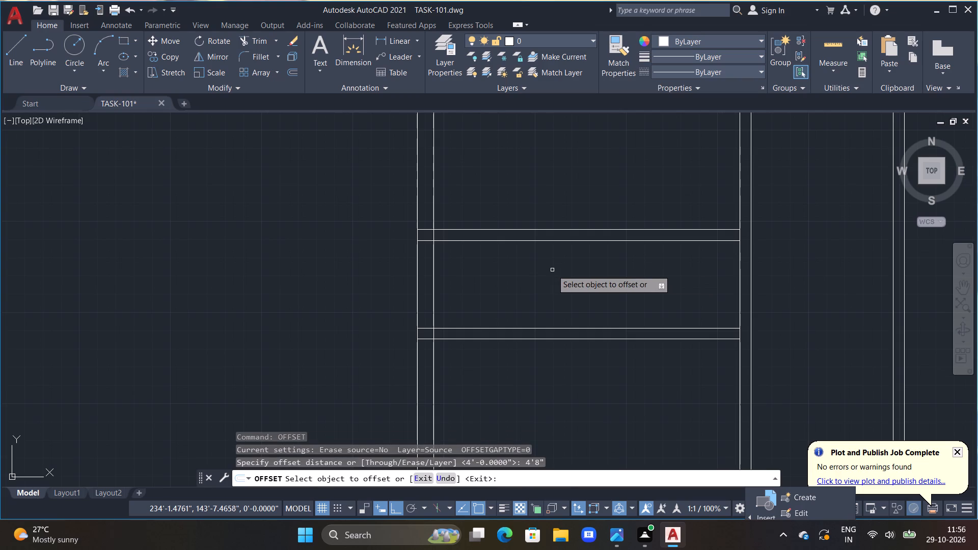
left_click_drag(434, 282, 468, 294)
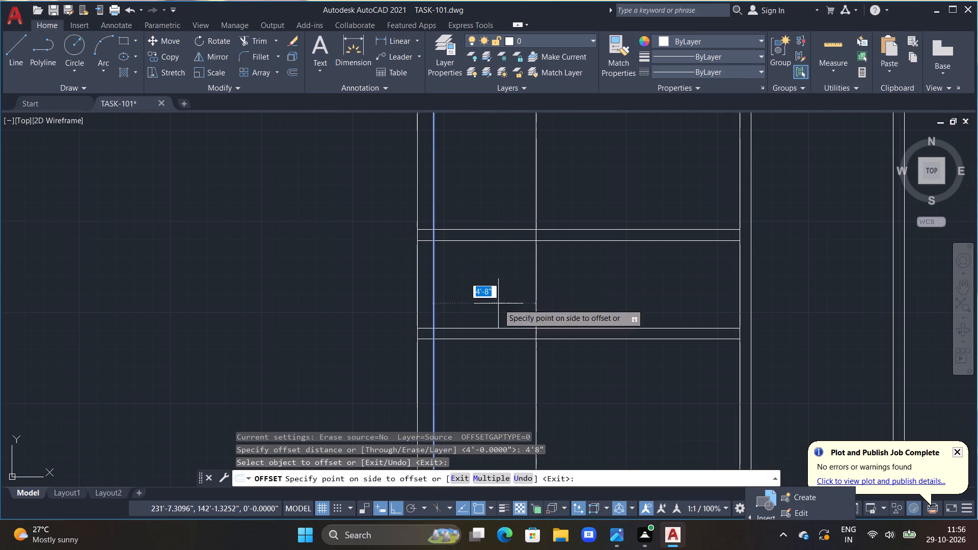
left_click(500, 305)
left_click_drag(534, 290, 552, 301)
type("6\"")
key("Return")
key("Escape")
Trim the vertical partition lines above and below the two new horizontal partitions.
key("t")
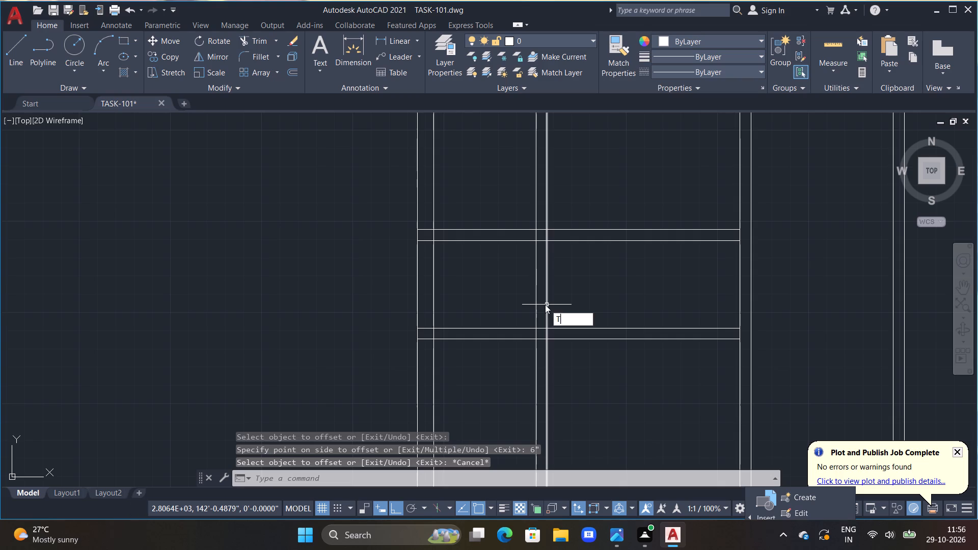
type("R")
key("space")
left_click_drag(560, 368, 491, 376)
left_click_drag(501, 171, 552, 154)
left_click(554, 153)
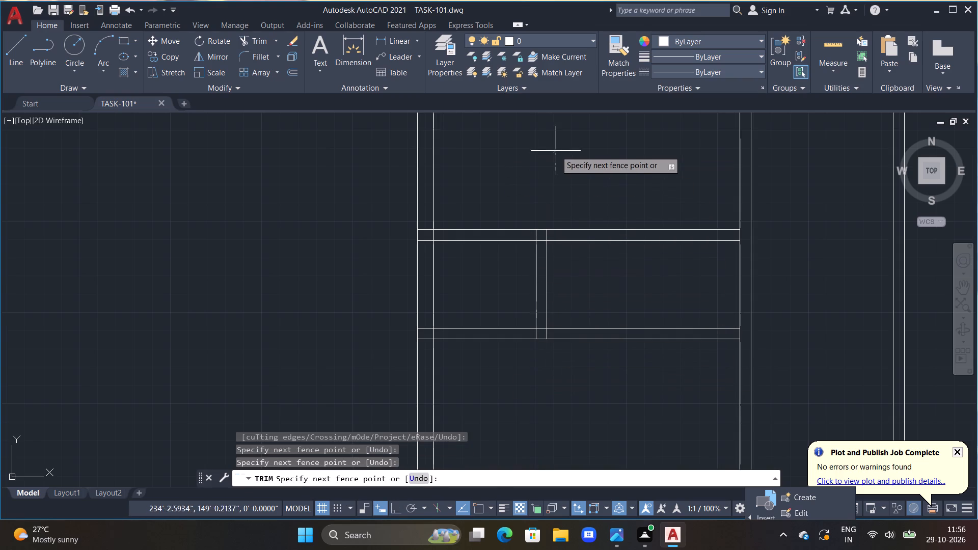
scroll(577, 236, "up", 1)
left_click(556, 124)
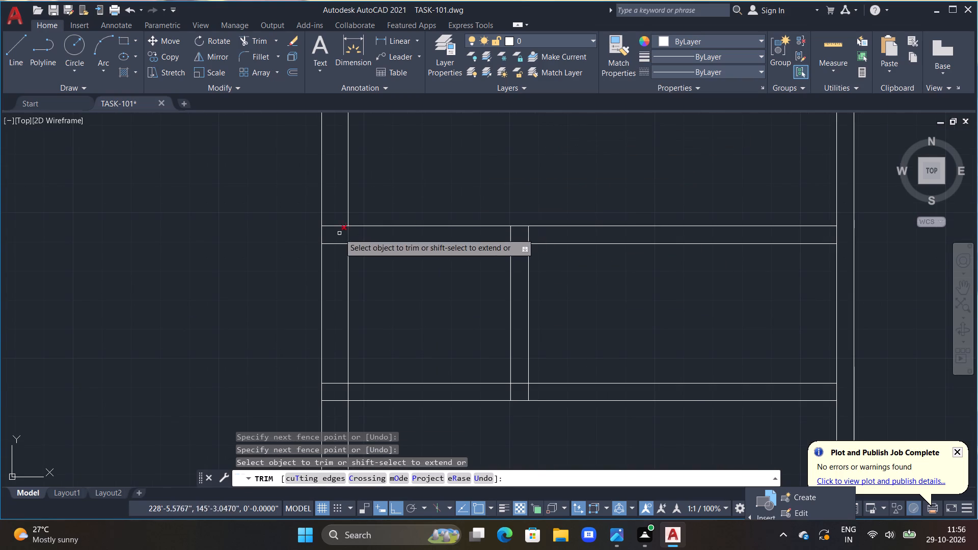
Trim the horizontal partition lines crossing the left outer wall and the wall's inner line segments between them to clean both junctions.
left_click_drag(331, 215, 330, 264)
left_click(331, 264)
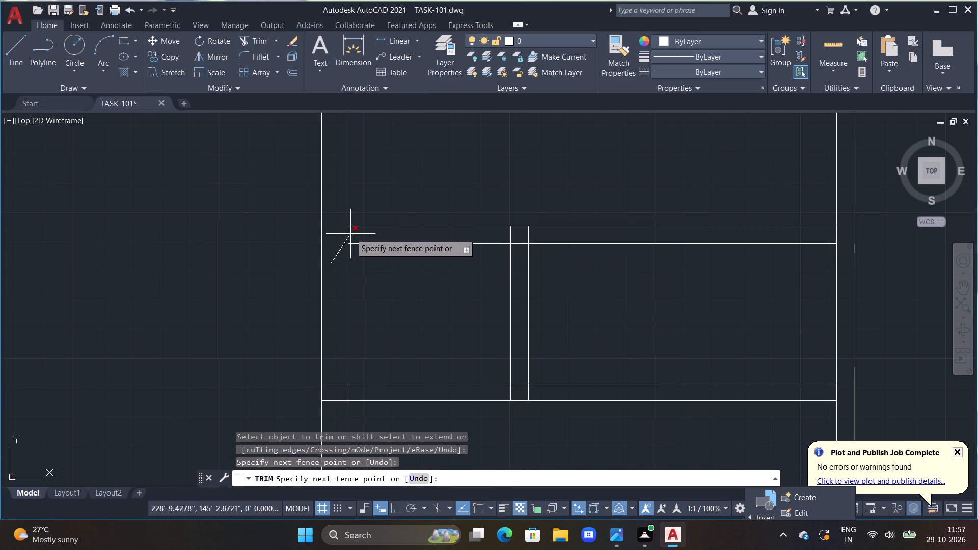
left_click(350, 233)
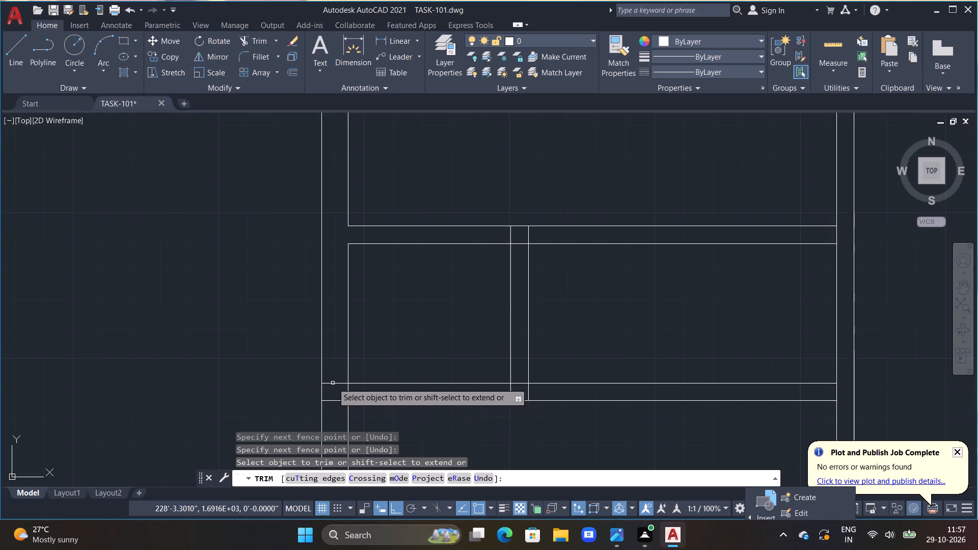
double_click(333, 382)
left_click(347, 390)
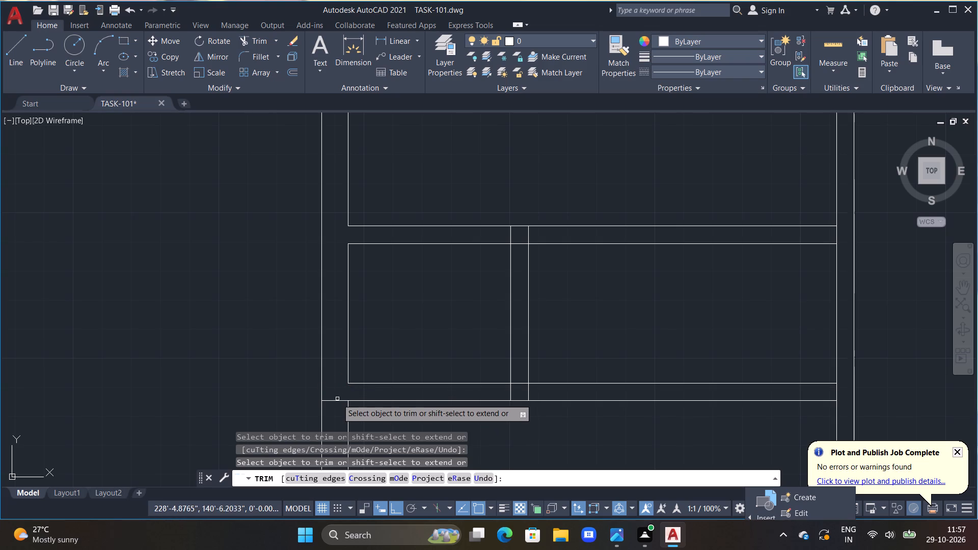
double_click(336, 399)
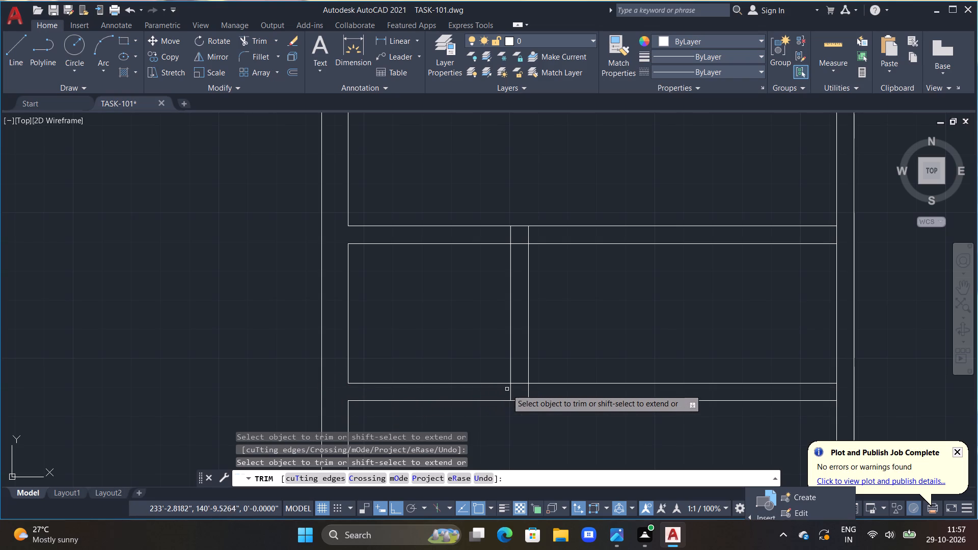
Trim the overlapping lines where the vertical partition meets the lower and upper horizontal partitions into clean junctions.
left_click(507, 393)
left_click_drag(507, 394, 512, 394)
double_click(519, 383)
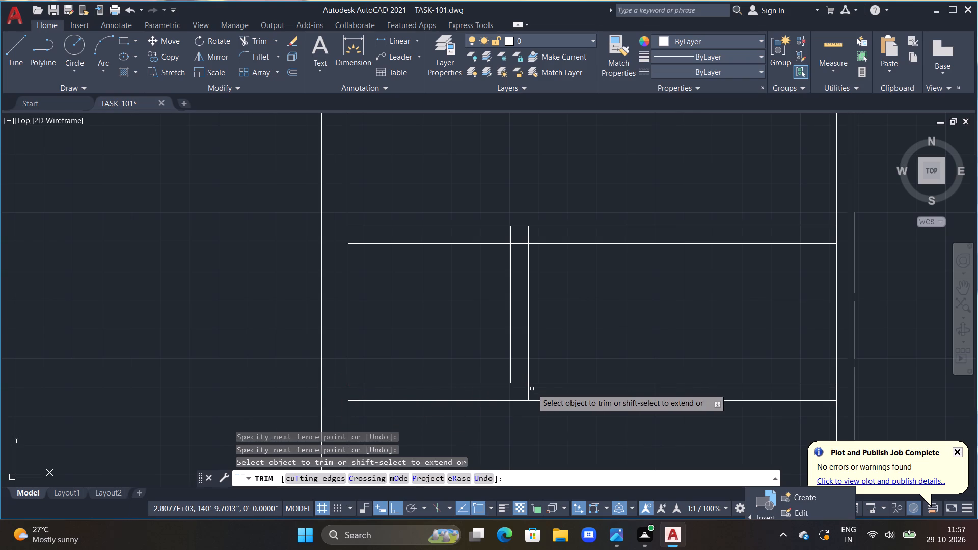
left_click(532, 389)
double_click(523, 380)
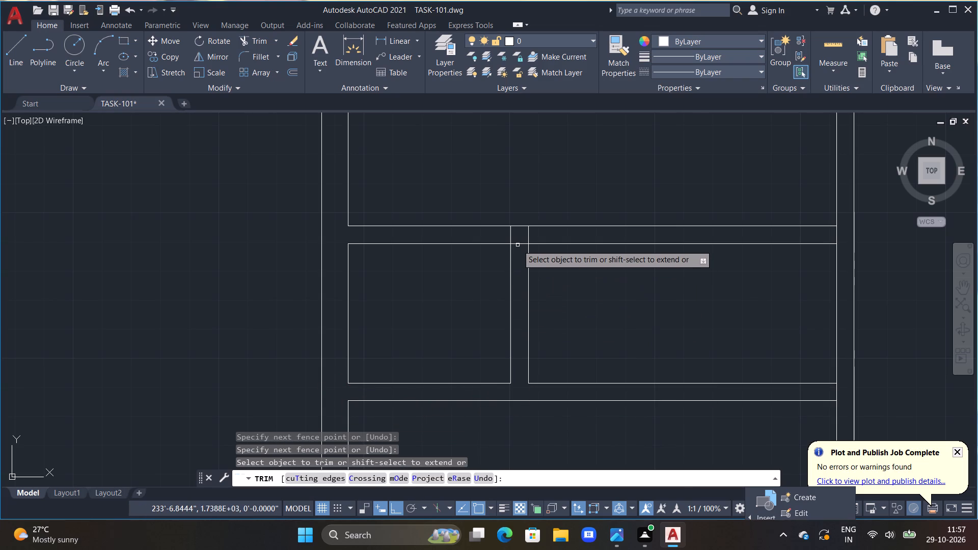
double_click(518, 244)
left_click(510, 235)
left_click_drag(510, 235, 527, 238)
left_click(528, 238)
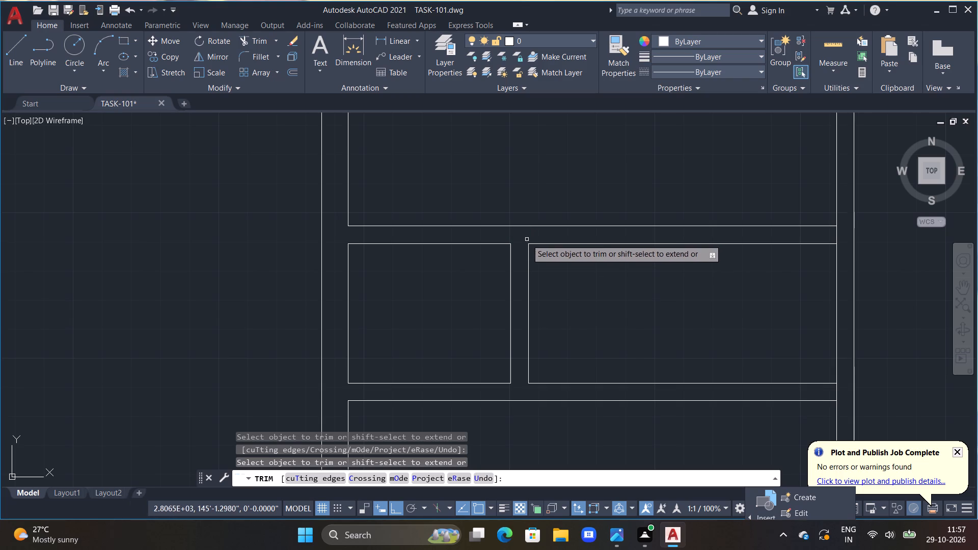
key("Escape")
key("Escape")
key("Escape")
Draw two short vertical lines across the upper horizontal partition above the small left room, the second about 1'-4" long.
middle_click_drag(629, 285, 645, 279)
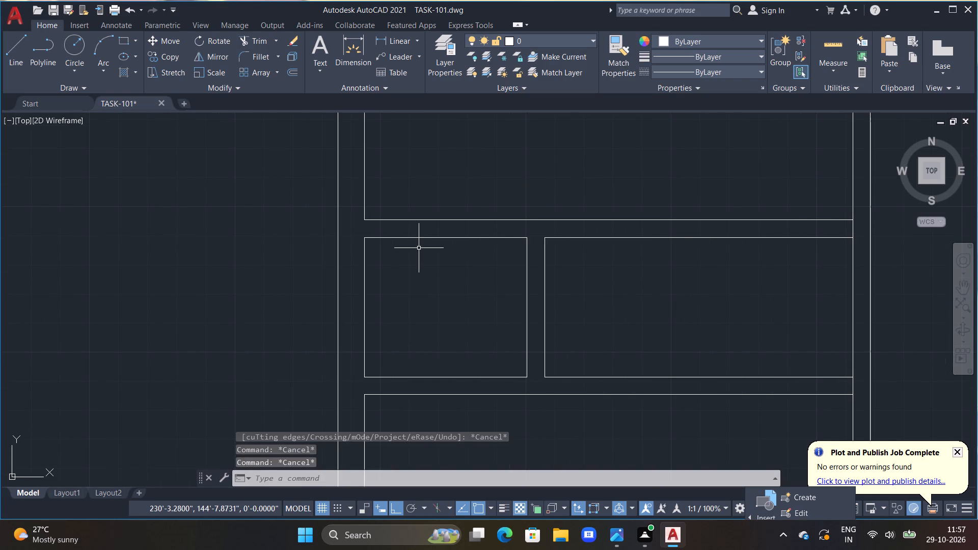
type("L")
key("space")
left_click_drag(387, 200, 387, 215)
left_click(390, 263)
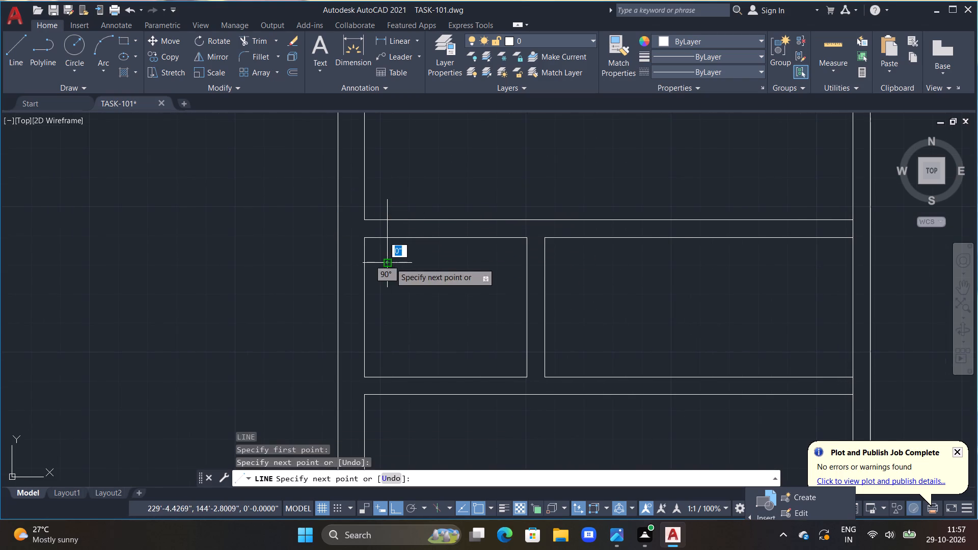
key("Escape")
key("l")
key("space")
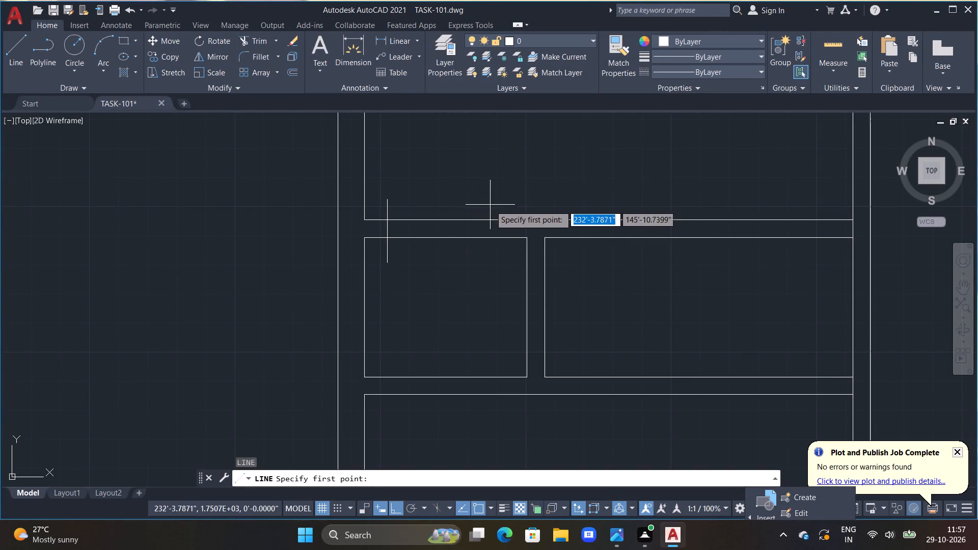
left_click(502, 209)
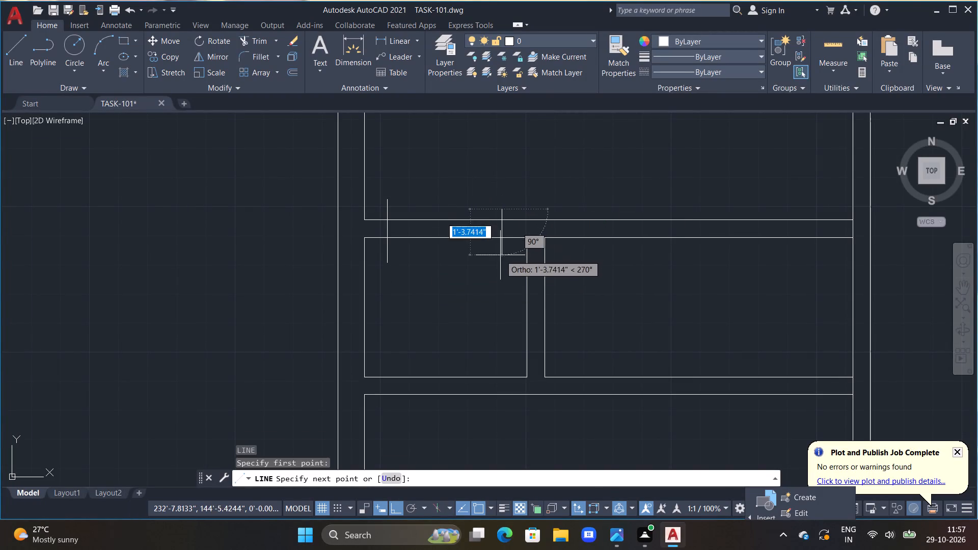
double_click(500, 255)
key("Escape")
Draw two short horizontal lines across the small left room's vertical partition, the upper one about 1'-9.5" long, to mark an opening.
key("l")
key("space")
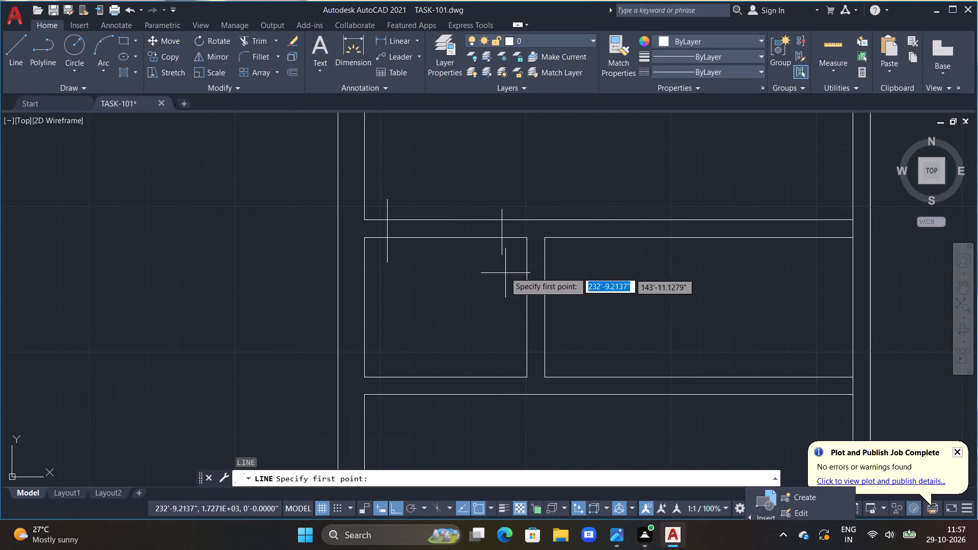
double_click(512, 268)
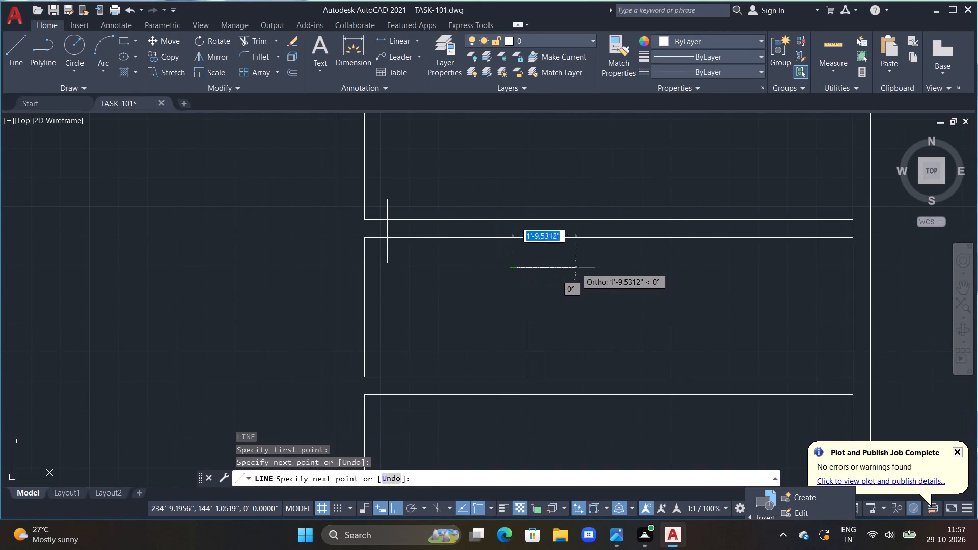
double_click(576, 267)
key("l")
key("space")
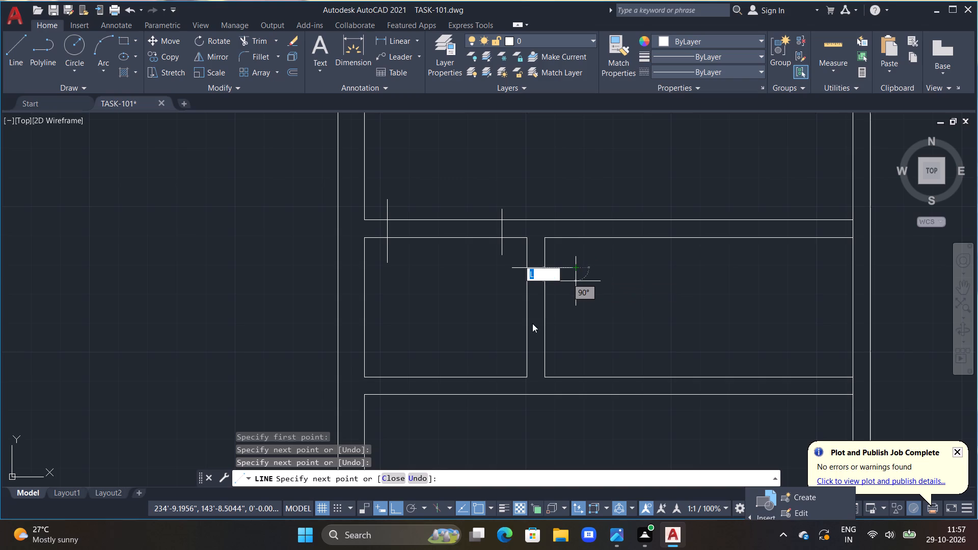
key("Escape")
type("L")
key("space")
key("Escape")
key("Escape")
key("Escape")
key("Escape")
key("Escape")
key("Escape")
key("Escape")
key("Escape")
key("Escape")
key("Escape")
key("Escape")
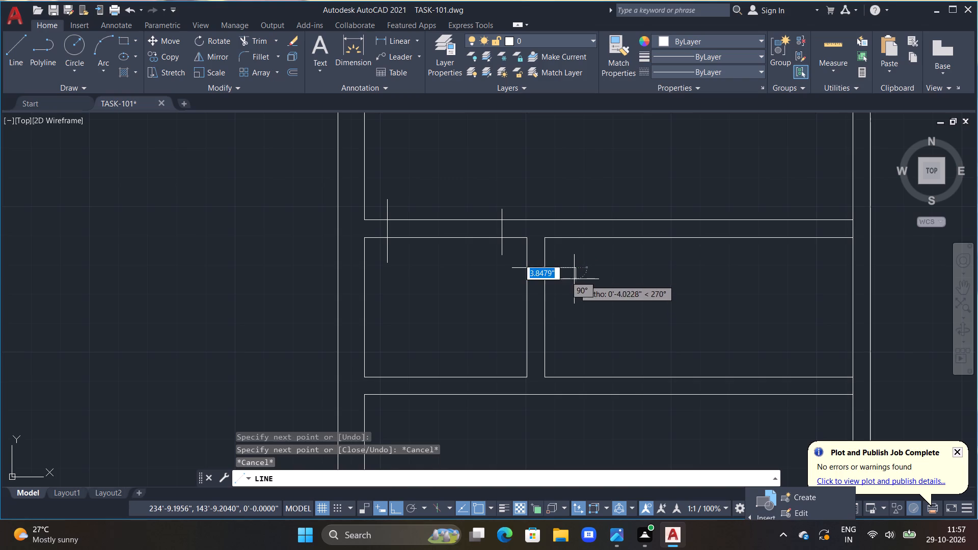
type("L")
key("space")
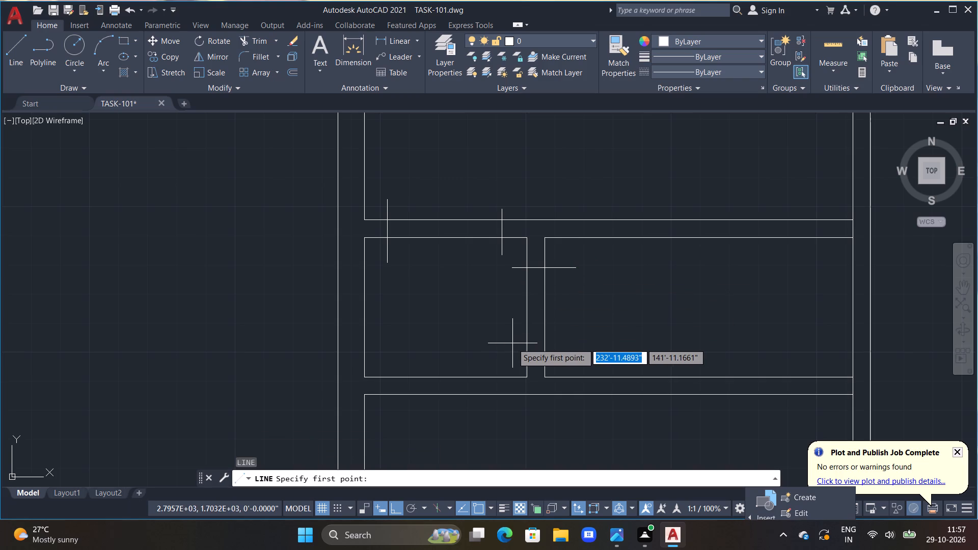
double_click(514, 340)
double_click(586, 331)
key("Escape")
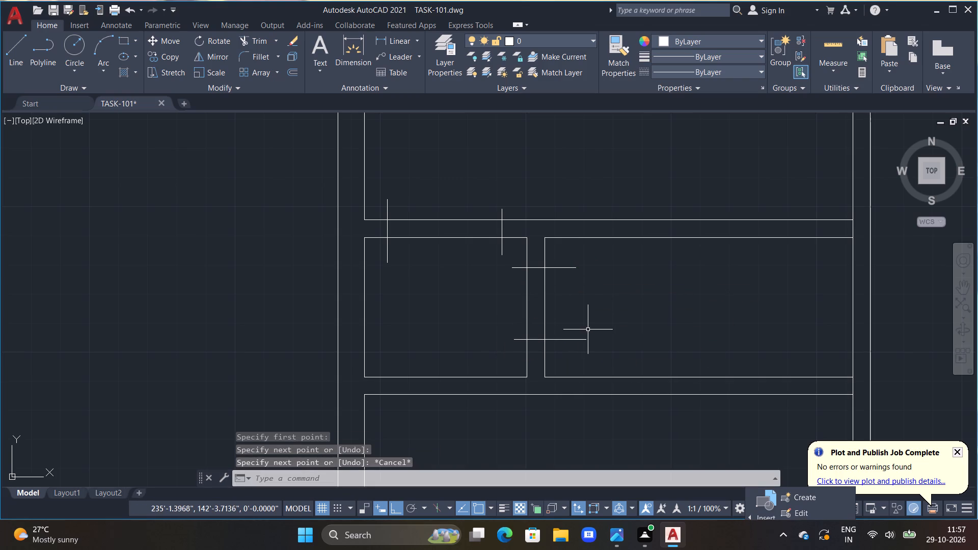
Trim the vertical partition between the two marker lines and trim the markers' overhanging ends to form a clean opening.
key("t")
key("r")
key("space")
left_click_drag(560, 264, 509, 310)
left_click(503, 314)
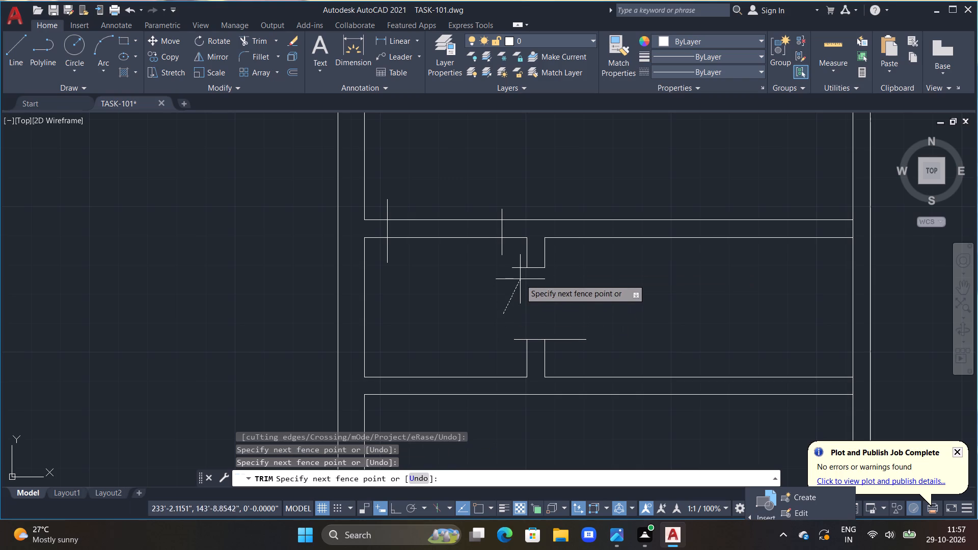
left_click(519, 267)
left_click_drag(512, 264, 512, 270)
left_click_drag(512, 278, 515, 308)
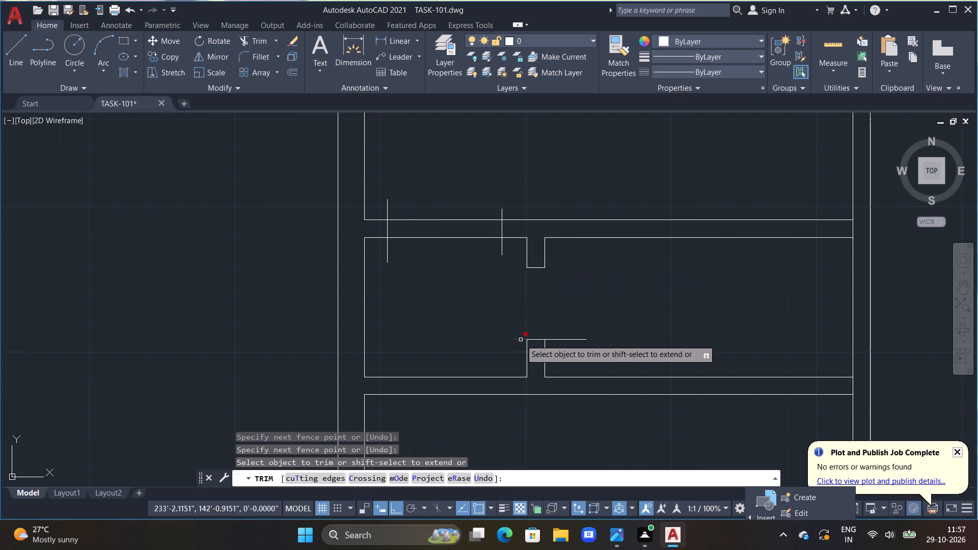
left_click(519, 340)
left_click(562, 341)
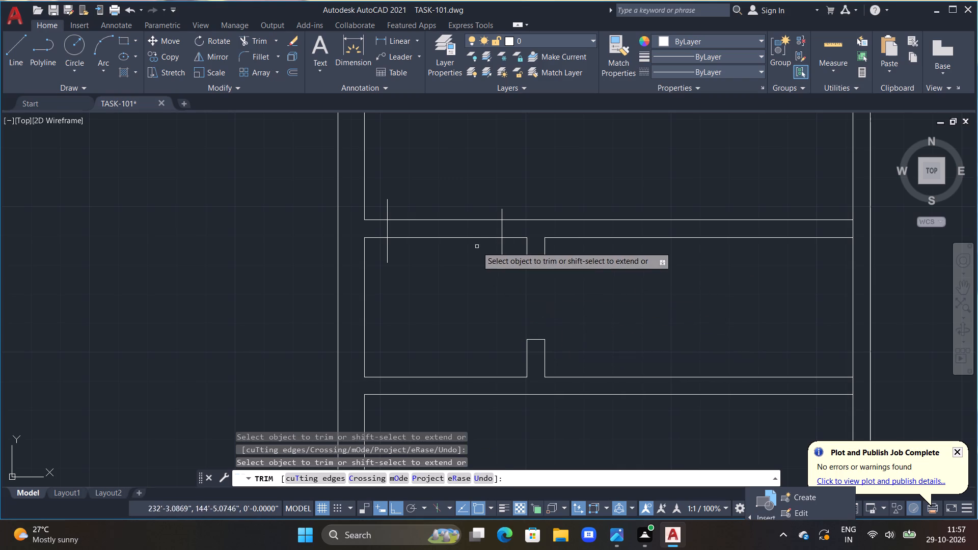
Trim the upper horizontal partition between its two vertical markers and cut off the markers' overhanging ends to form the opening.
left_click_drag(454, 197, 457, 250)
left_click(387, 245)
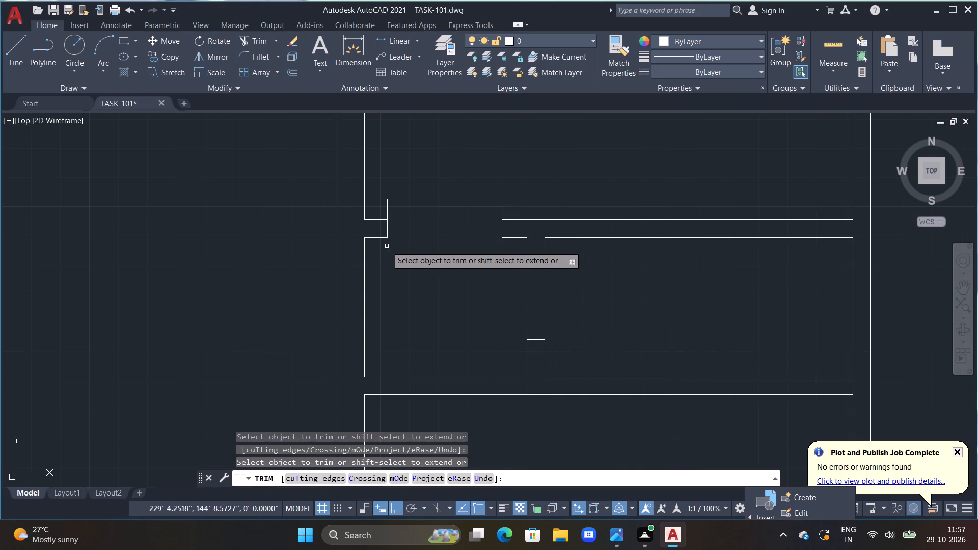
left_click_drag(391, 205, 402, 207)
double_click(510, 215)
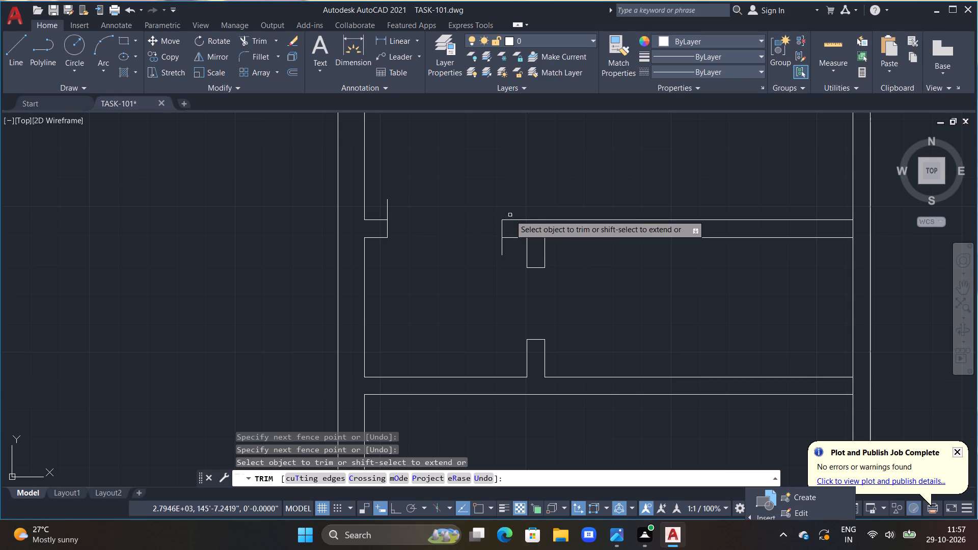
left_click(502, 249)
left_click_drag(502, 249, 496, 250)
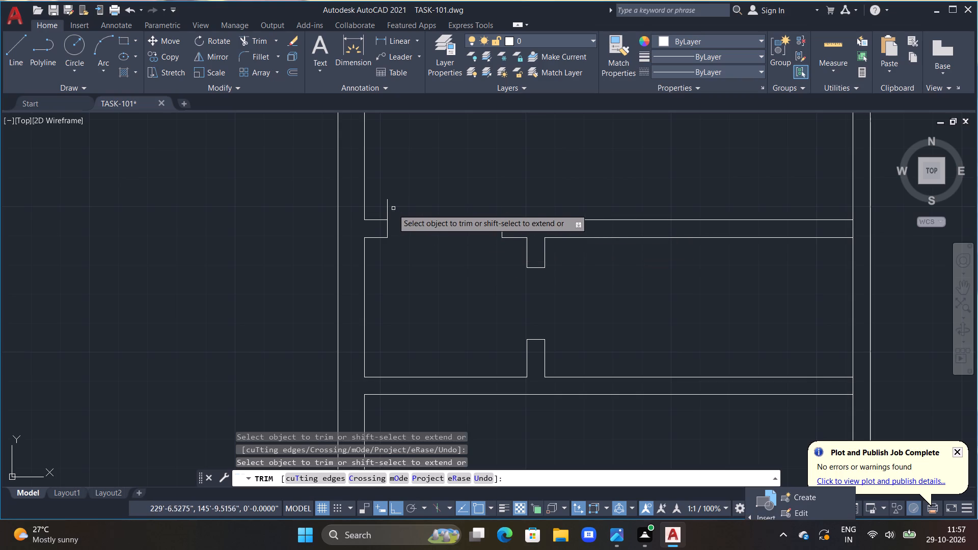
left_click(387, 210)
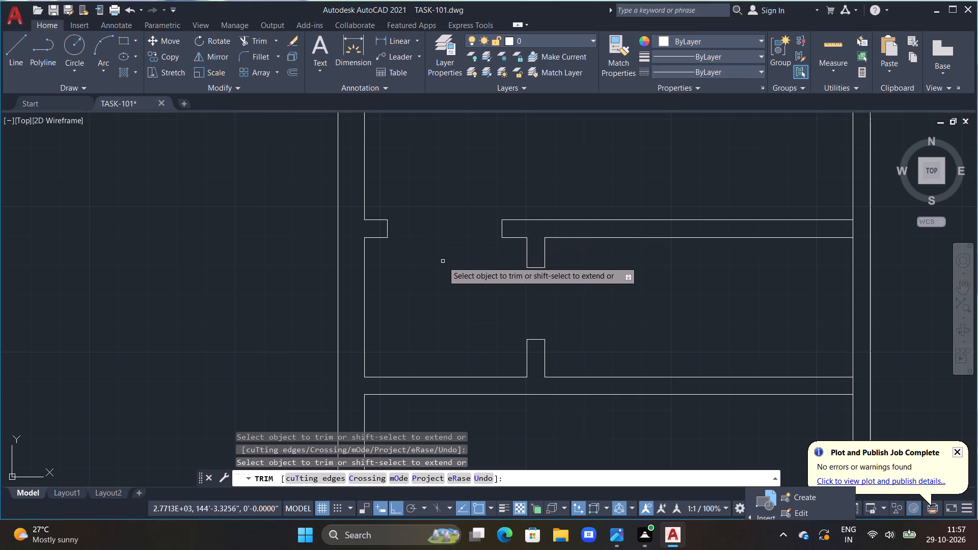
Trim the long vertical partition's inner line where the upper and lower horizontal partitions meet it, clearing both junctions.
scroll(482, 278, "down", 2)
scroll(620, 256, "up", 2)
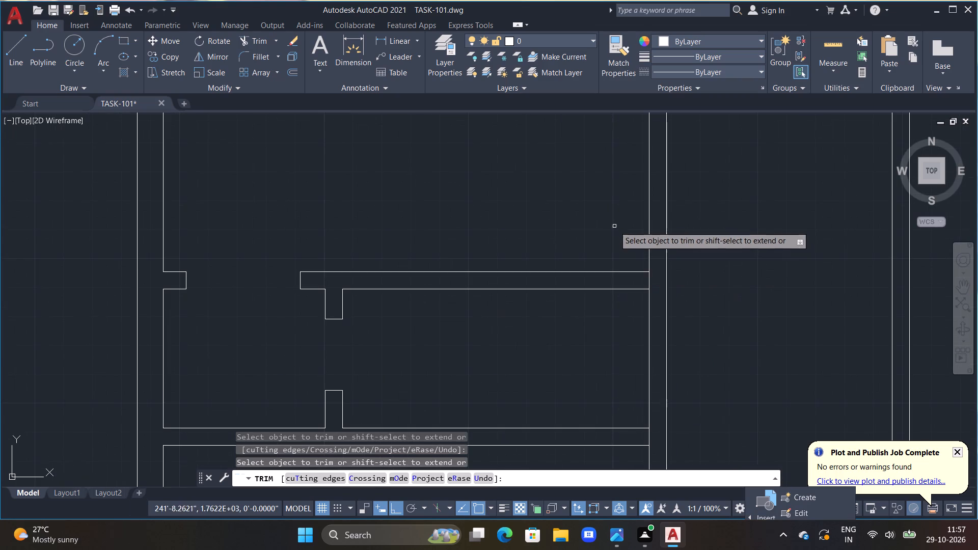
scroll(634, 267, "up", 1)
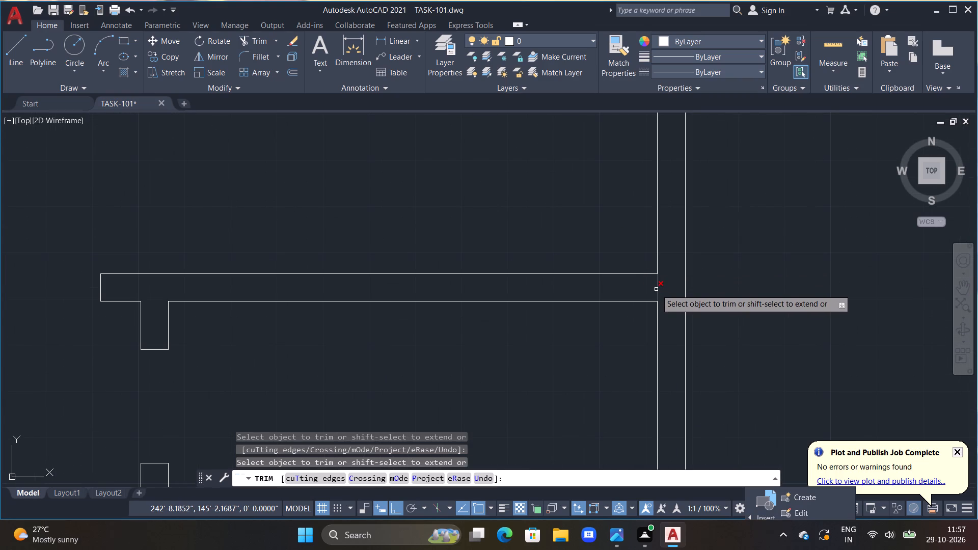
left_click(656, 289)
scroll(664, 306, "down", 2)
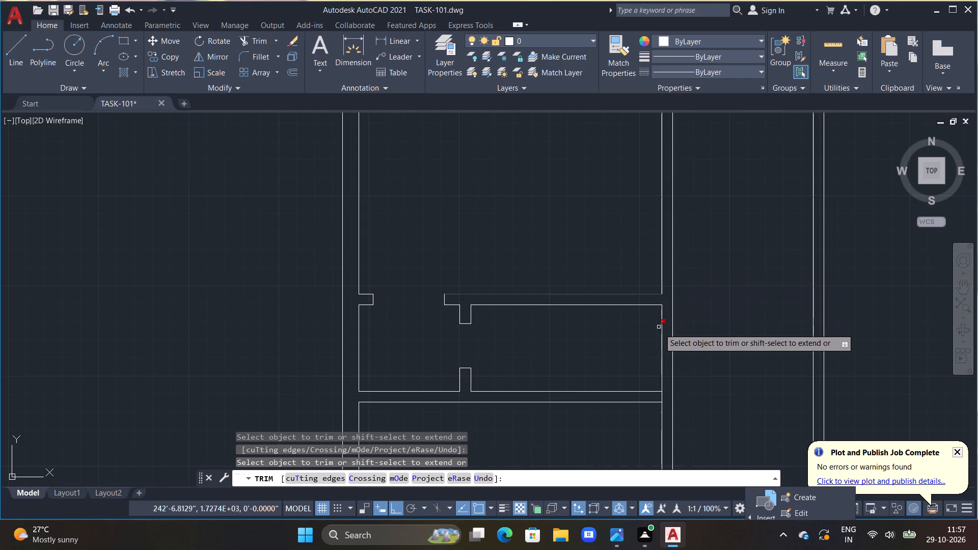
middle_click_drag(692, 278, 690, 193)
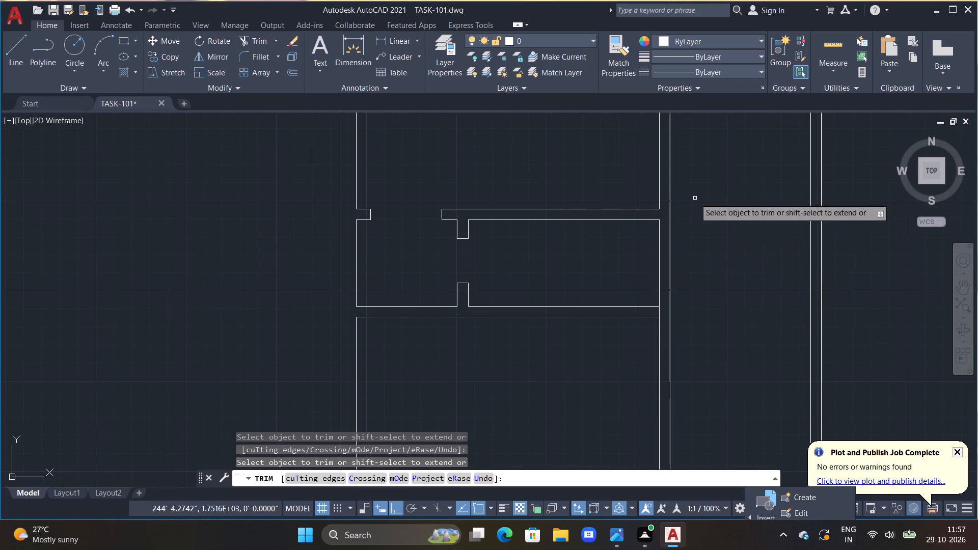
scroll(662, 311, "up", 2)
left_click(652, 314)
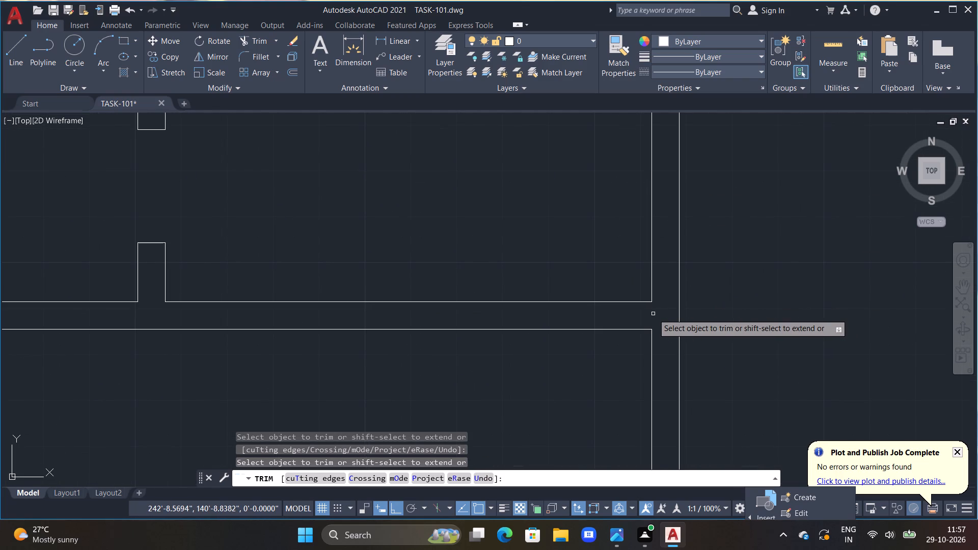
scroll(732, 395, "down", 3)
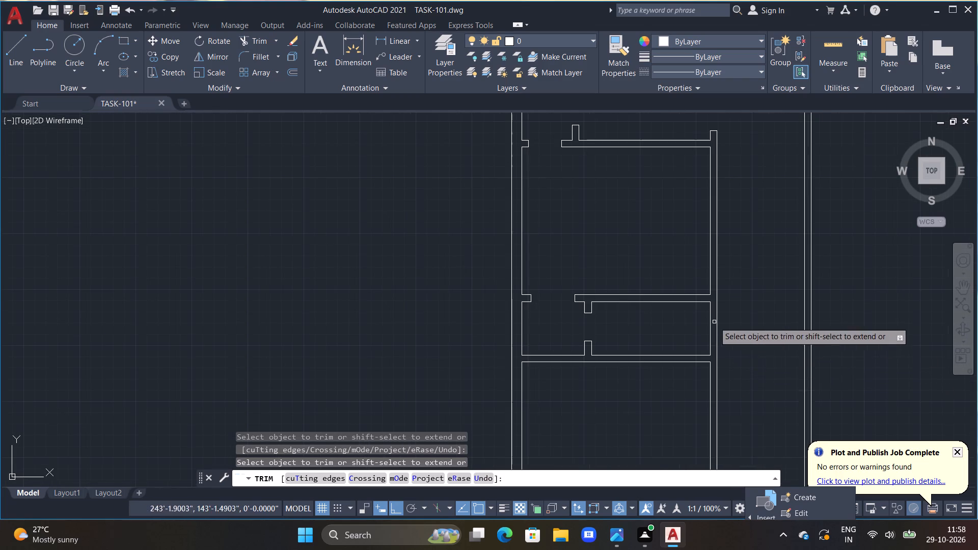
scroll(713, 300, "down", 1)
middle_click_drag(706, 305, 650, 273)
scroll(596, 323, "up", 1)
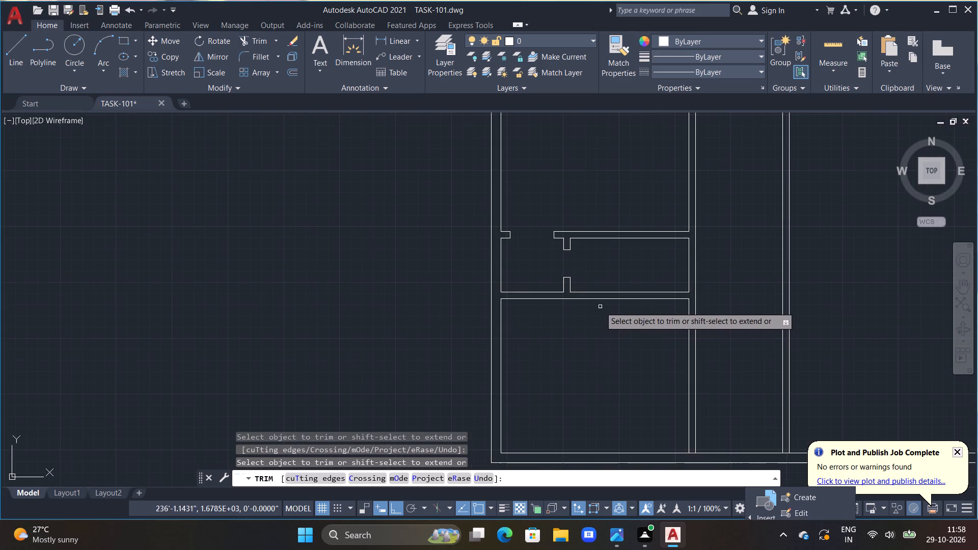
scroll(601, 306, "up", 1)
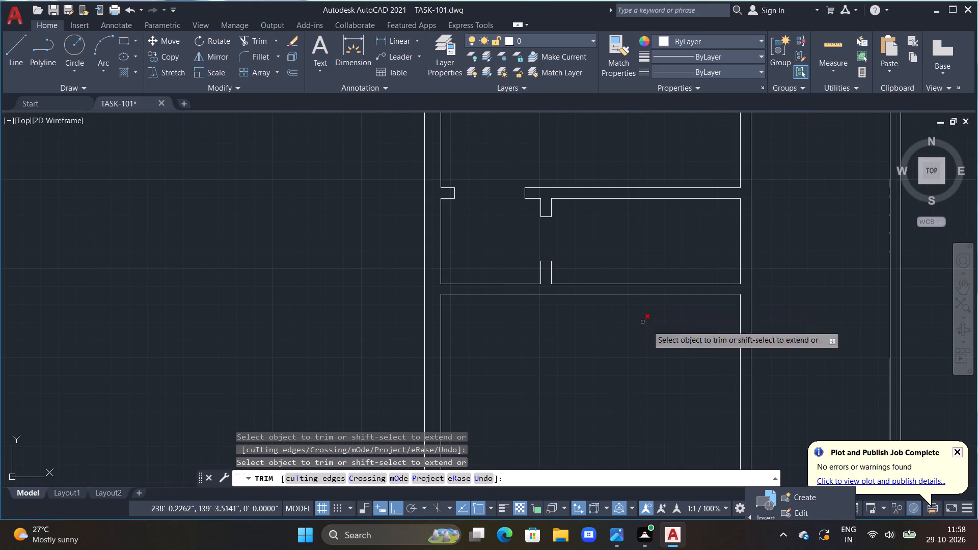
key("Escape")
key("Escape")
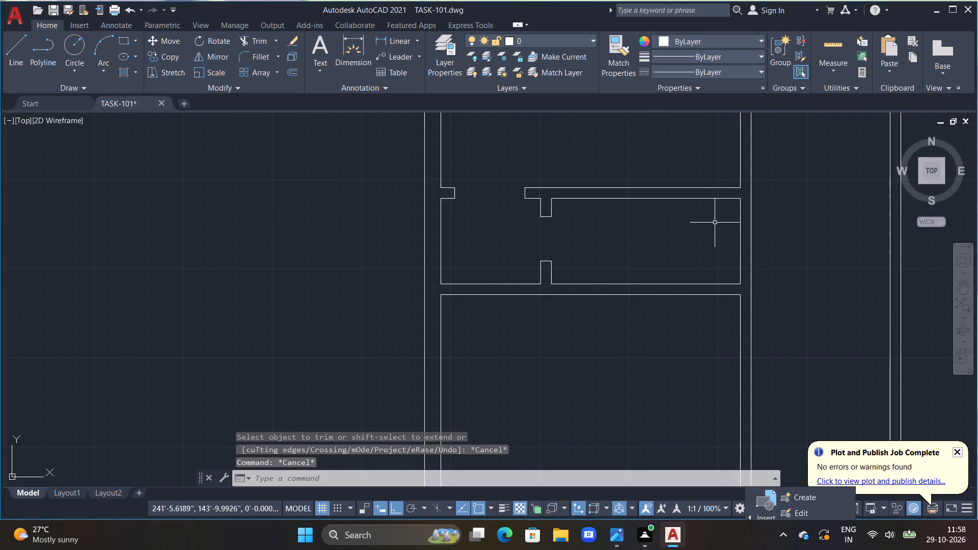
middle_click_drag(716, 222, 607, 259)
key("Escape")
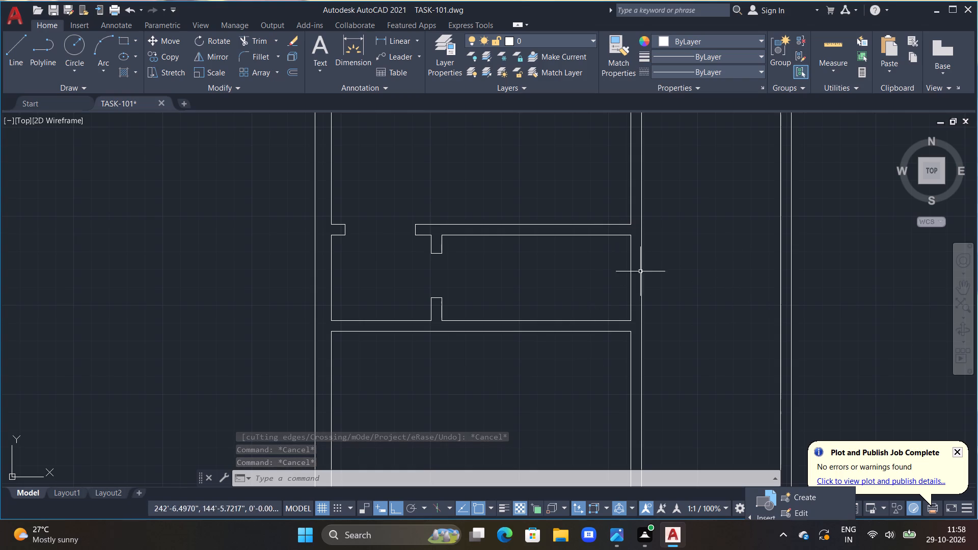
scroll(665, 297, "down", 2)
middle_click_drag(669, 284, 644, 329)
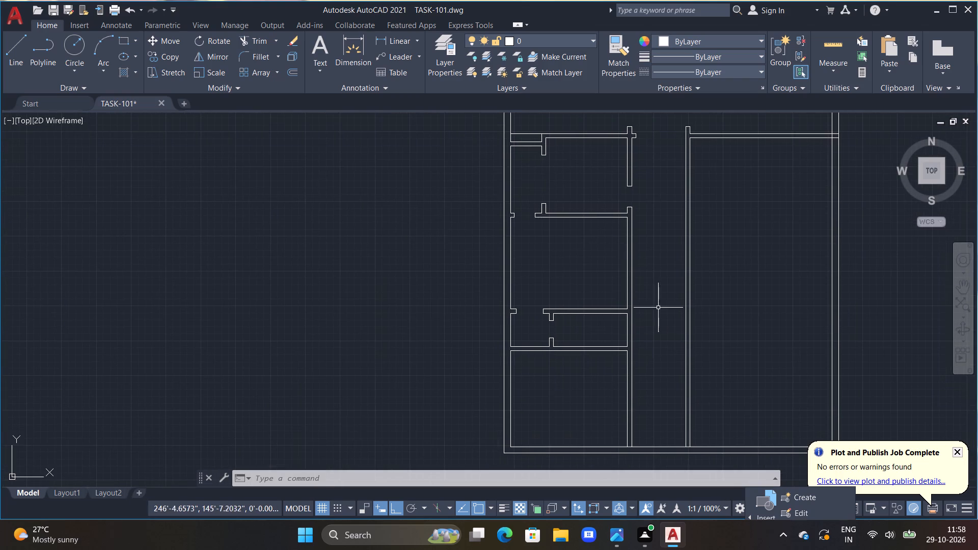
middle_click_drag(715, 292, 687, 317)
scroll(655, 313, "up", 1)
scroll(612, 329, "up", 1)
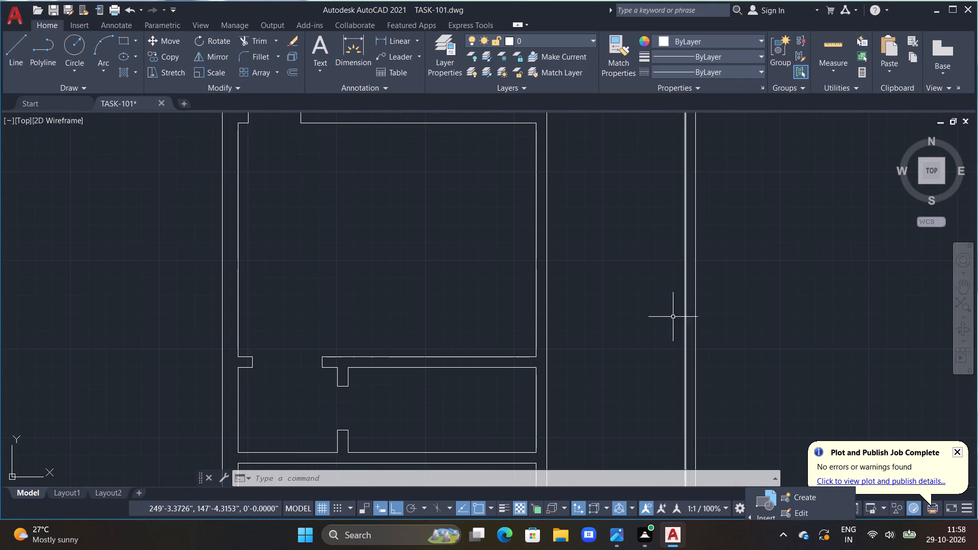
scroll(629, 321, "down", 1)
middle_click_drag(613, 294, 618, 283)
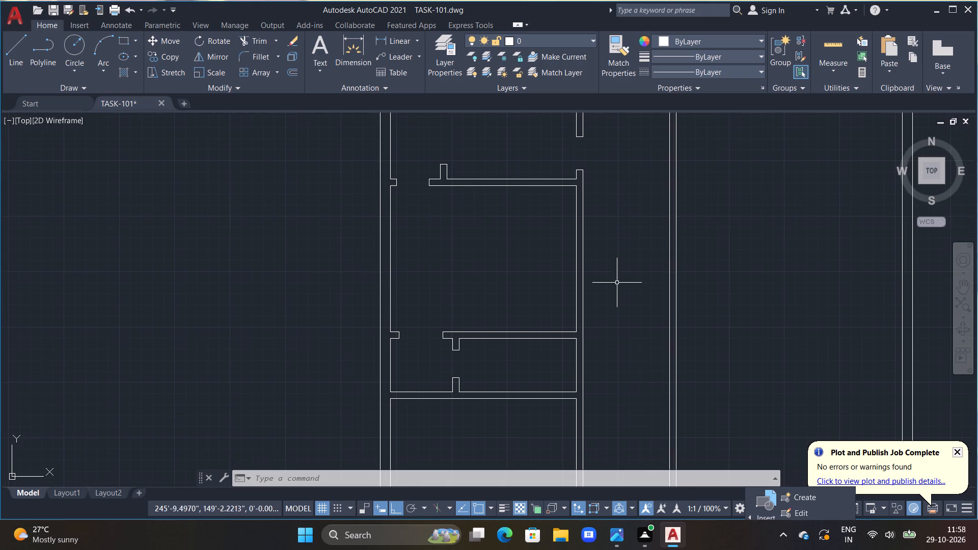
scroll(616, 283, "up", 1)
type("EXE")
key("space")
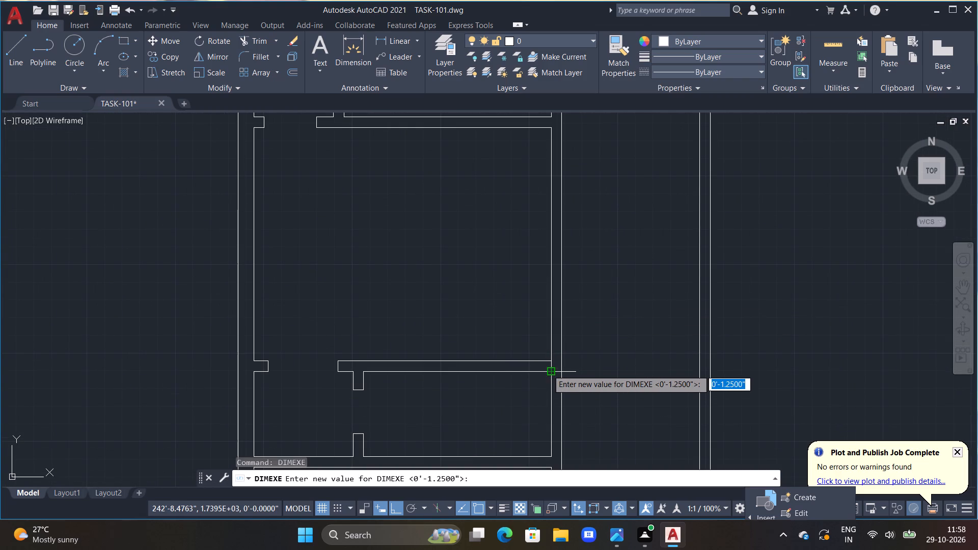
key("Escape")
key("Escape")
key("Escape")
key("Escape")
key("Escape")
Draw a 6" by 6" stub projecting into the corridor from the long vertical partition, in line with the upper horizontal partition.
type("L")
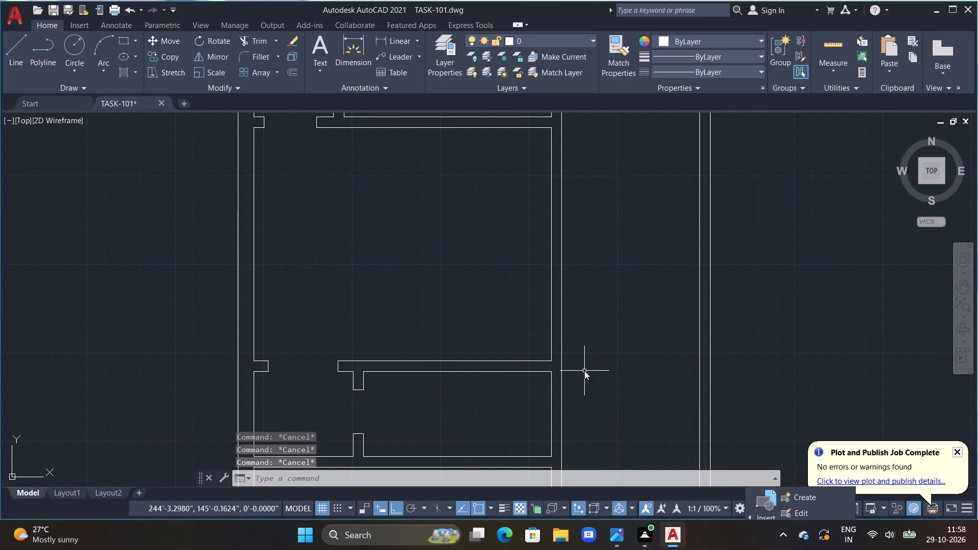
key("space")
left_click_drag(562, 372, 592, 373)
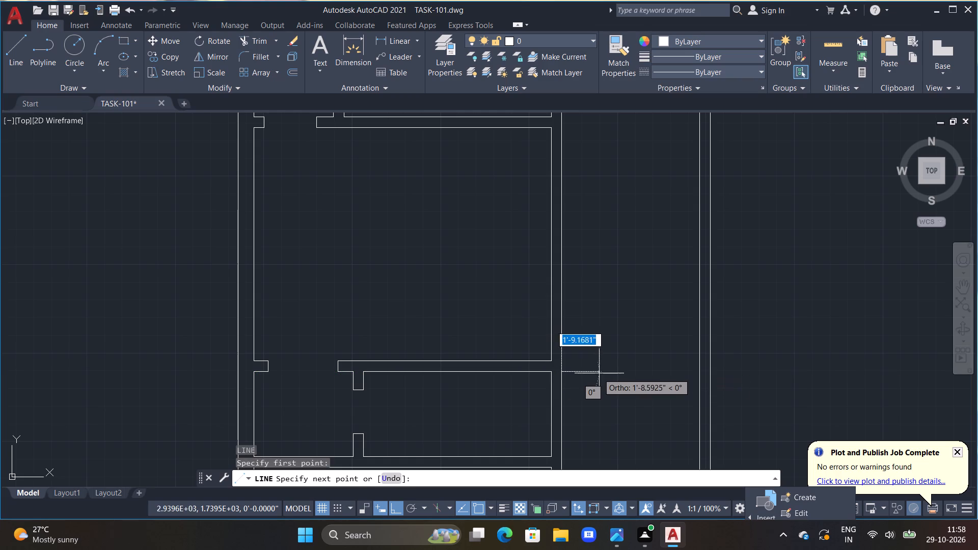
type("6\"")
key("Return")
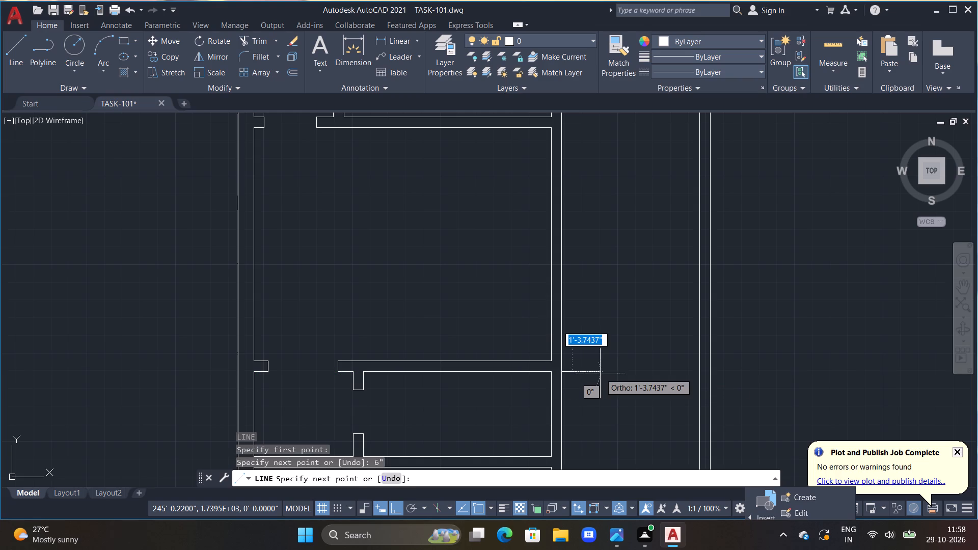
type("6\"")
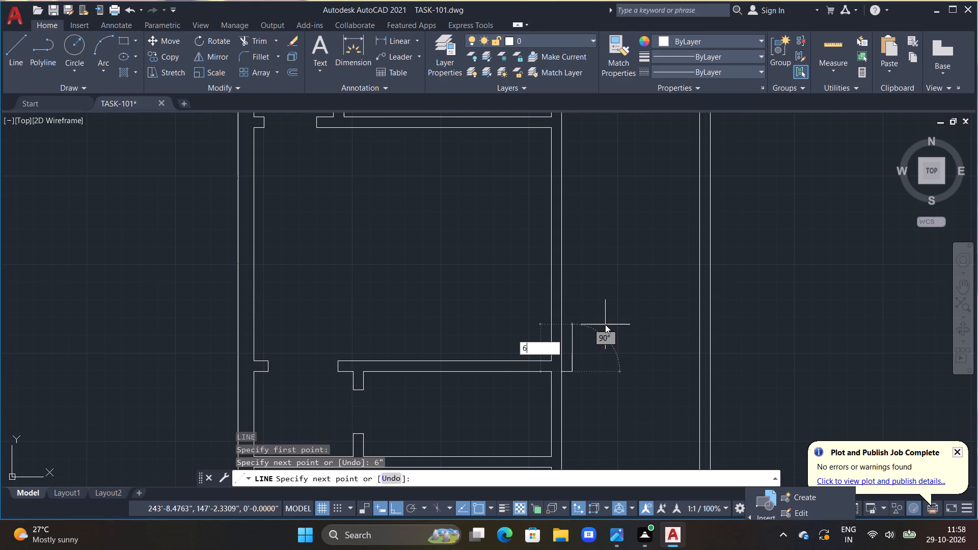
key("Return")
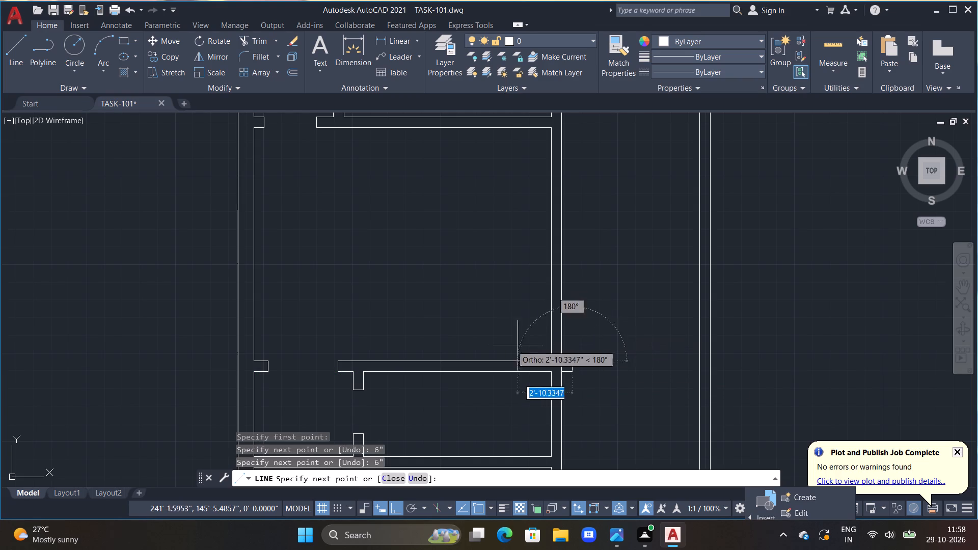
scroll(529, 319, "up", 2)
scroll(609, 471, "up", 1)
middle_click_drag(624, 433, 603, 340)
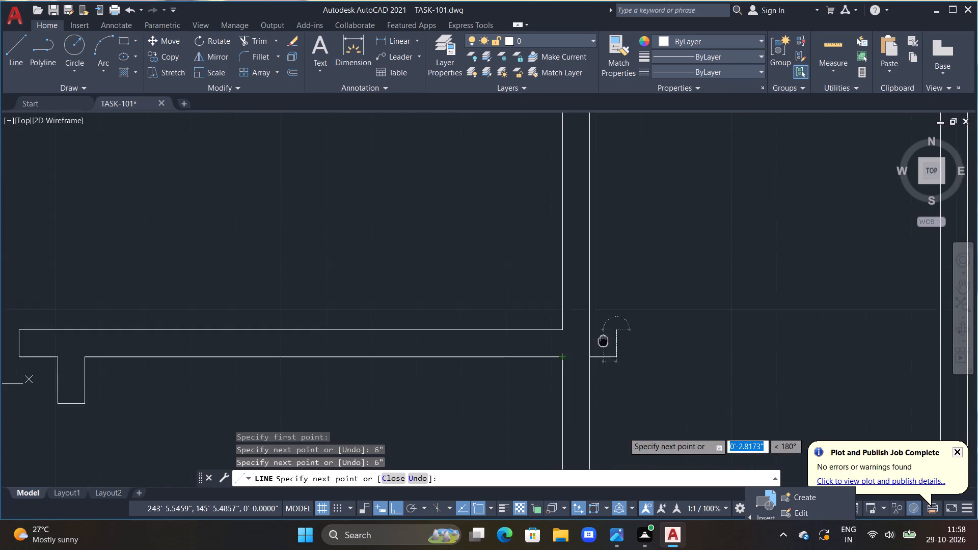
middle_click_drag(603, 340, 605, 316)
scroll(576, 299, "up", 1)
double_click(576, 297)
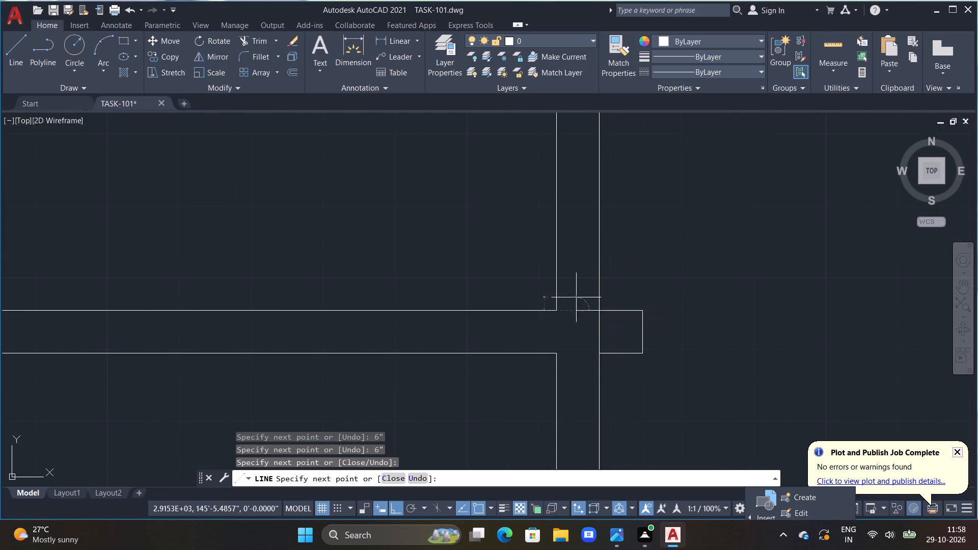
key("Escape")
Trim the stray line and the partition's edge inside the junction so the corridor stub joins the upper horizontal partition.
type("TR")
key("space")
left_click_drag(588, 309, 588, 323)
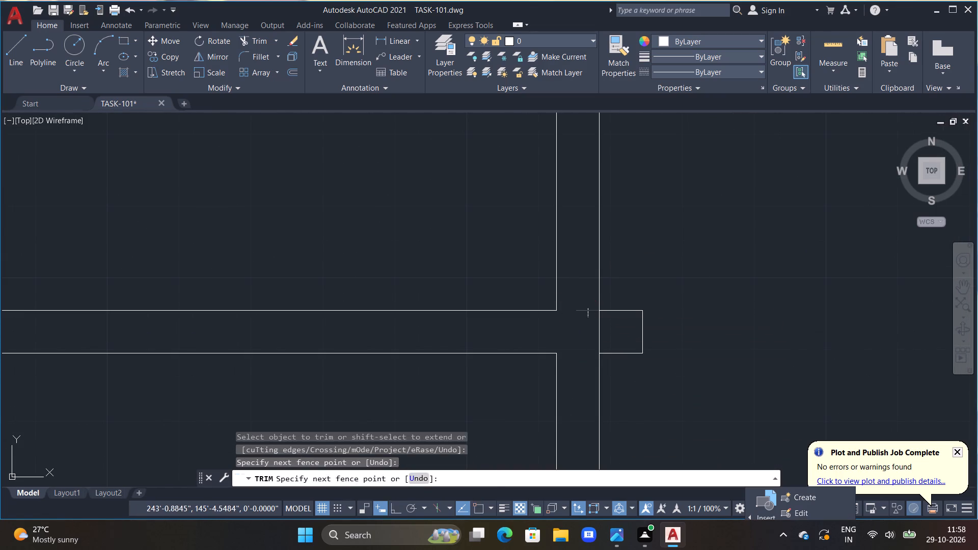
double_click(600, 329)
scroll(623, 327, "down", 2)
scroll(649, 373, "down", 1)
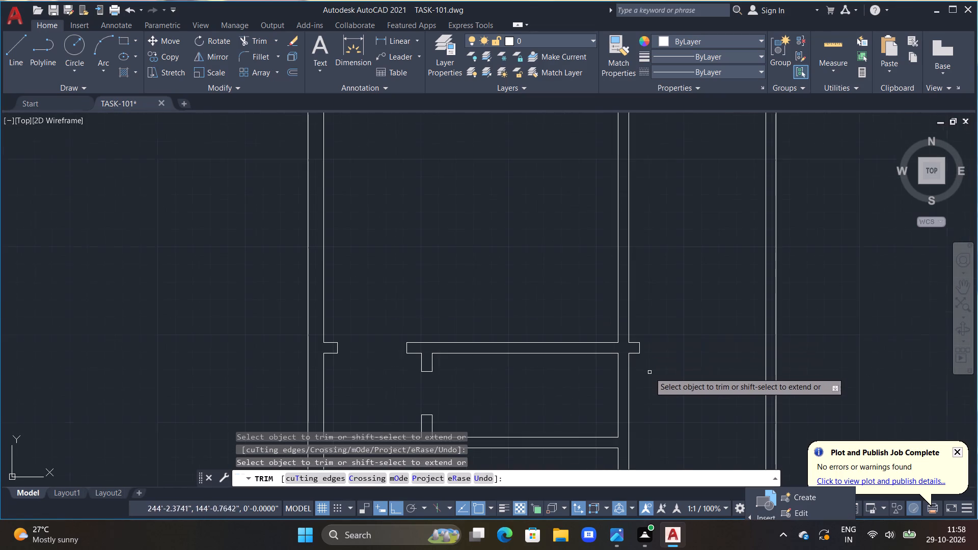
scroll(667, 286, "down", 1)
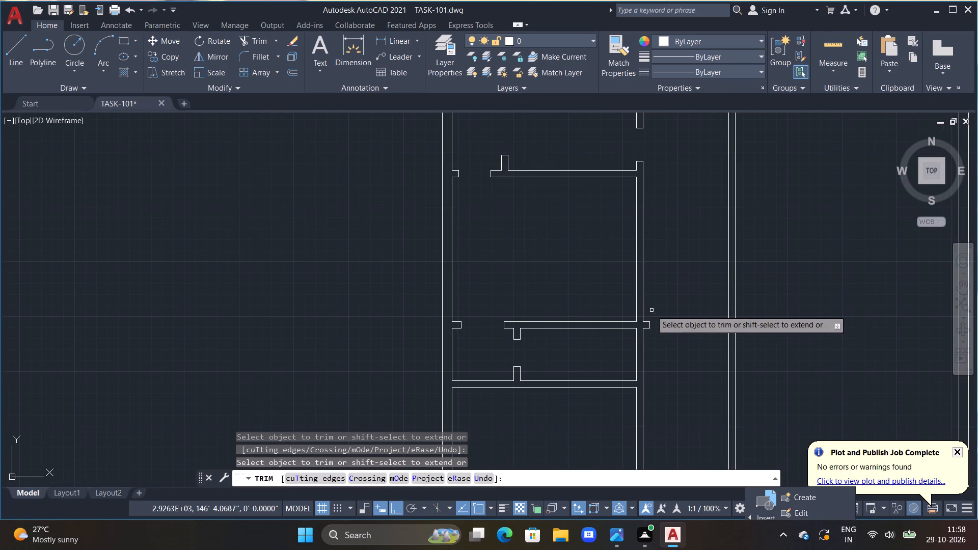
key("Escape")
Draw a marker line across the long vertical partition, 6" above the stub's upper edge.
scroll(651, 310, "up", 4)
key("Escape")
key("Escape")
key("l")
key("space")
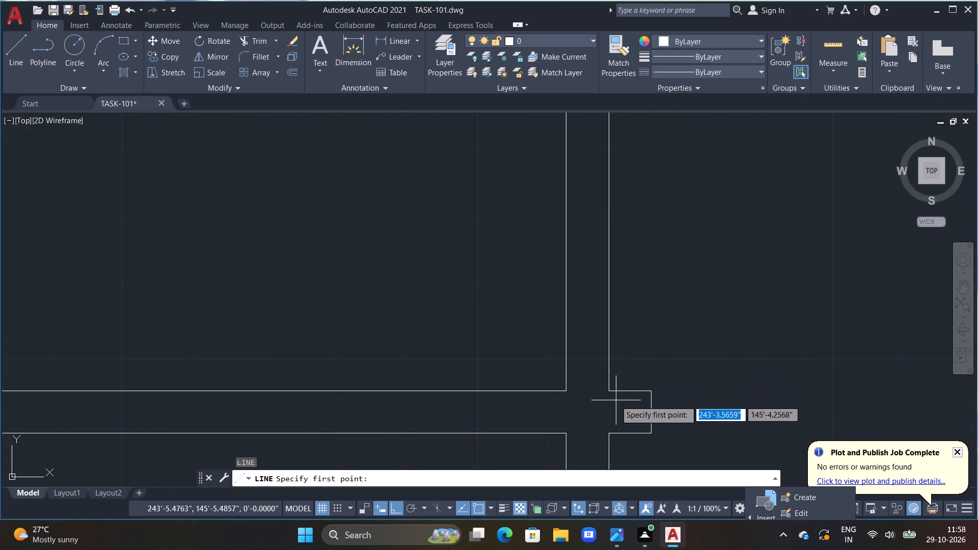
left_click_drag(611, 389, 611, 380)
key("6")
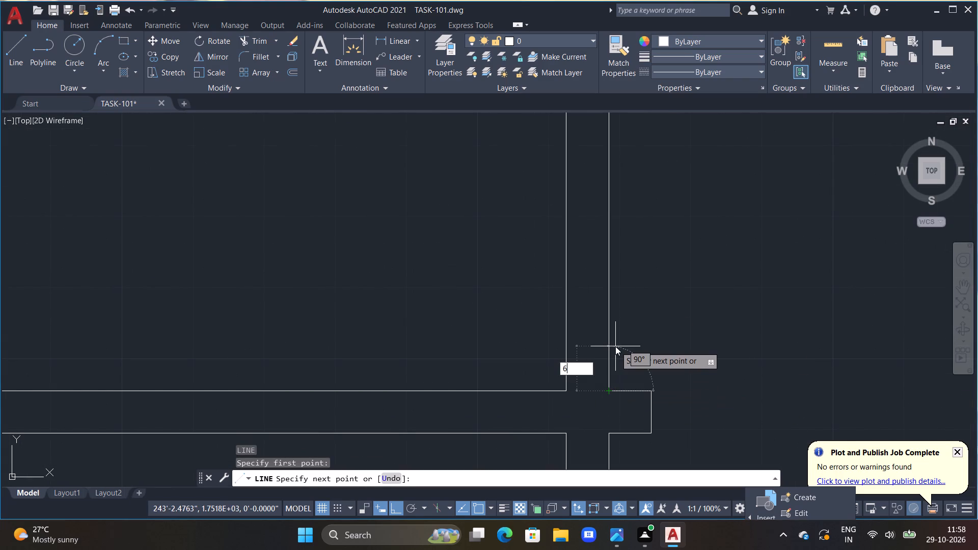
key("shift+quotedbl")
key("Return")
left_click(521, 328)
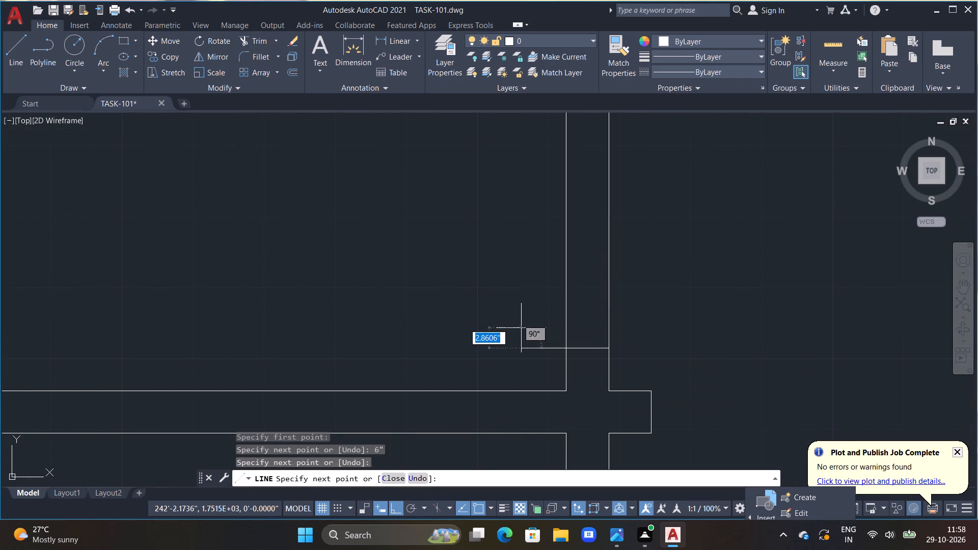
key("Escape")
Trim the marker line's end that overhangs the vertical partition on the room side.
type("TR")
key("space")
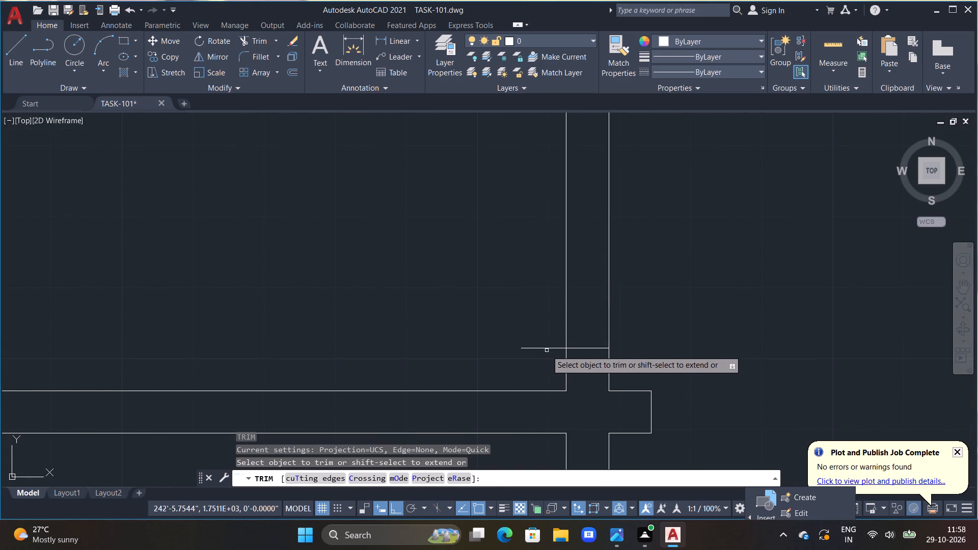
left_click(547, 349)
key("Escape")
key("Escape")
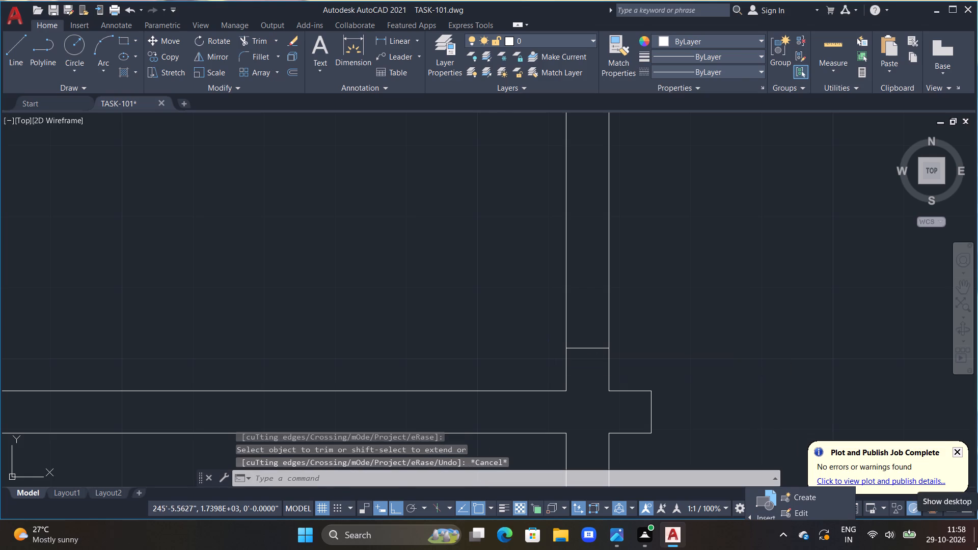
Offset the marker line 3'6" upward along the vertical partition to set the opening's other edge.
type("OFF")
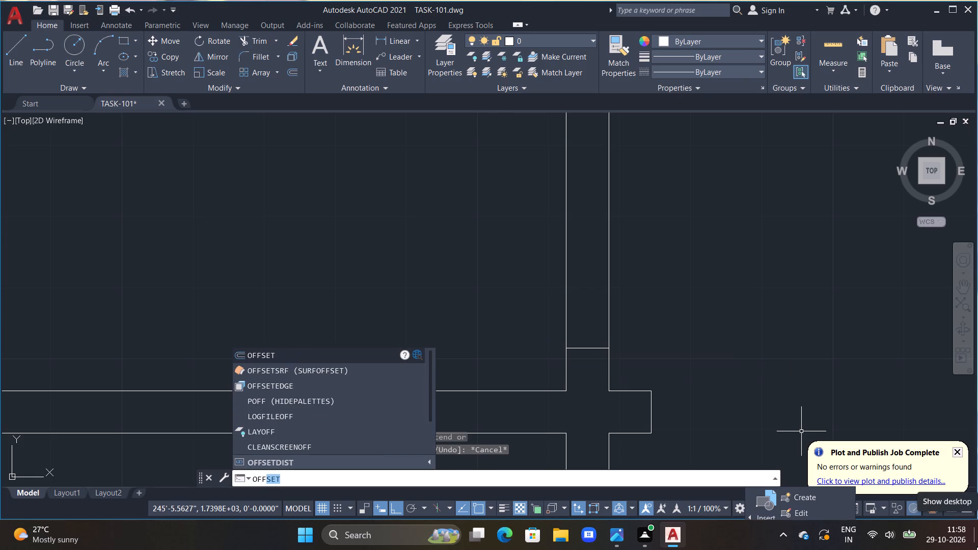
key("space")
type("3'6\"")
key("Return")
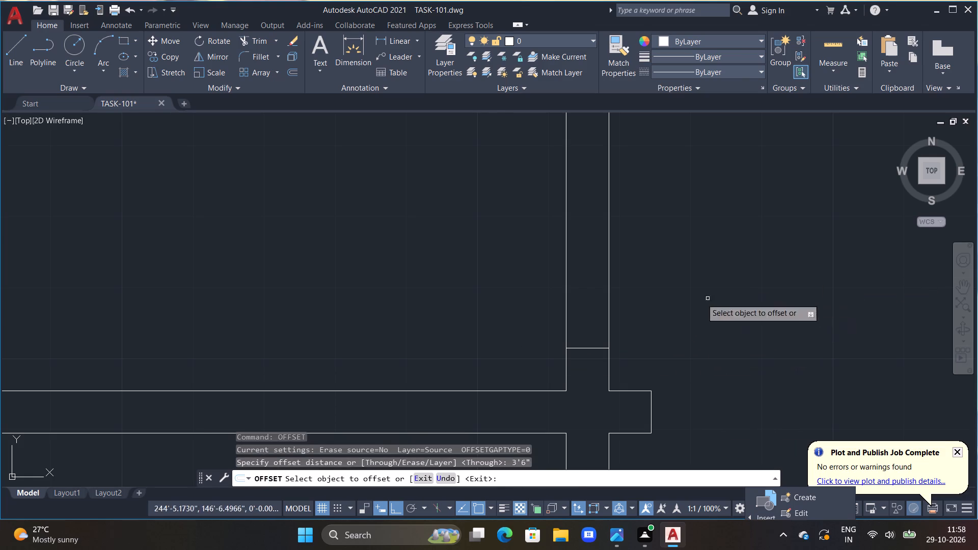
left_click(589, 347)
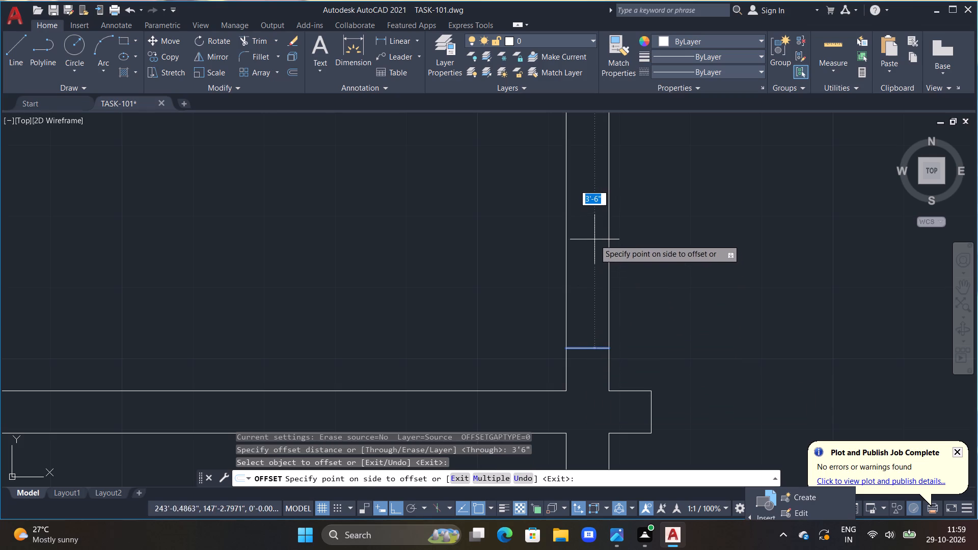
left_click(590, 229)
scroll(594, 246, "down", 2)
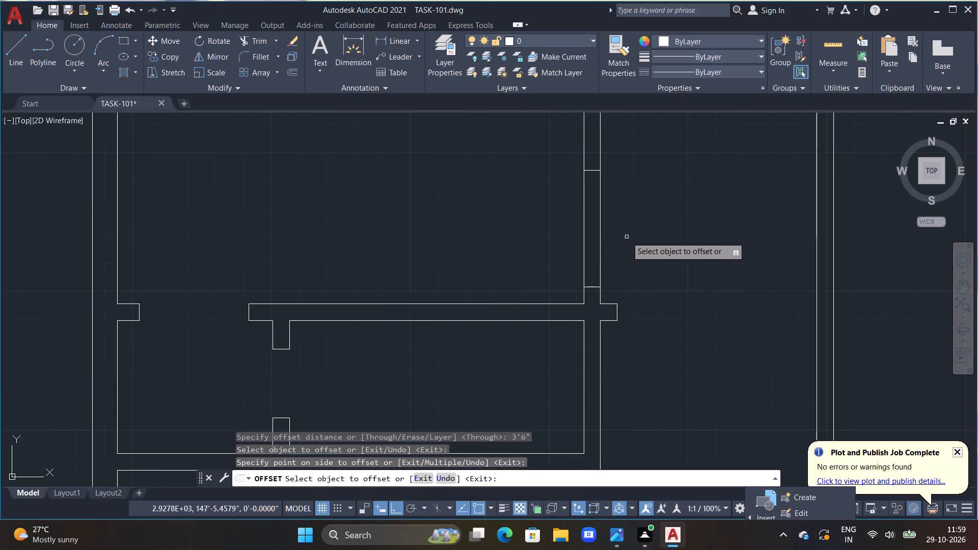
middle_click_drag(637, 244, 650, 315)
key("Escape")
Trim both vertical partition lines between the two marker lines to form the 3'6" opening.
key("t")
type("R")
key("space")
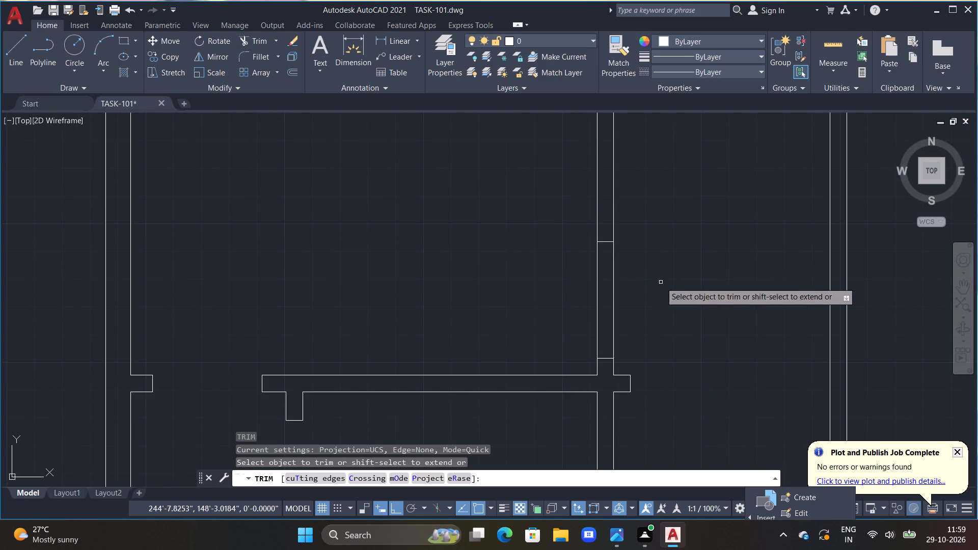
left_click_drag(647, 280, 563, 279)
left_click(559, 279)
double_click(572, 289)
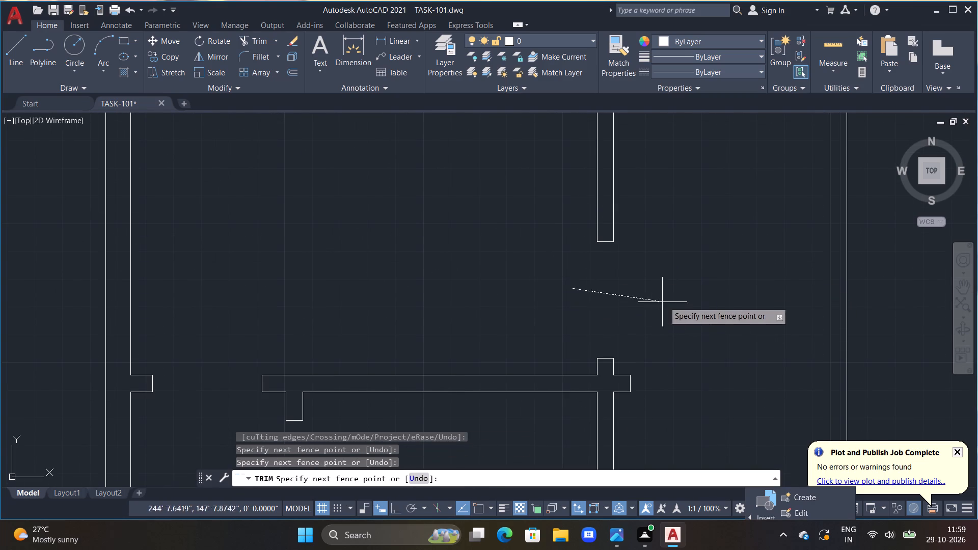
scroll(709, 256, "down", 3)
double_click(642, 261)
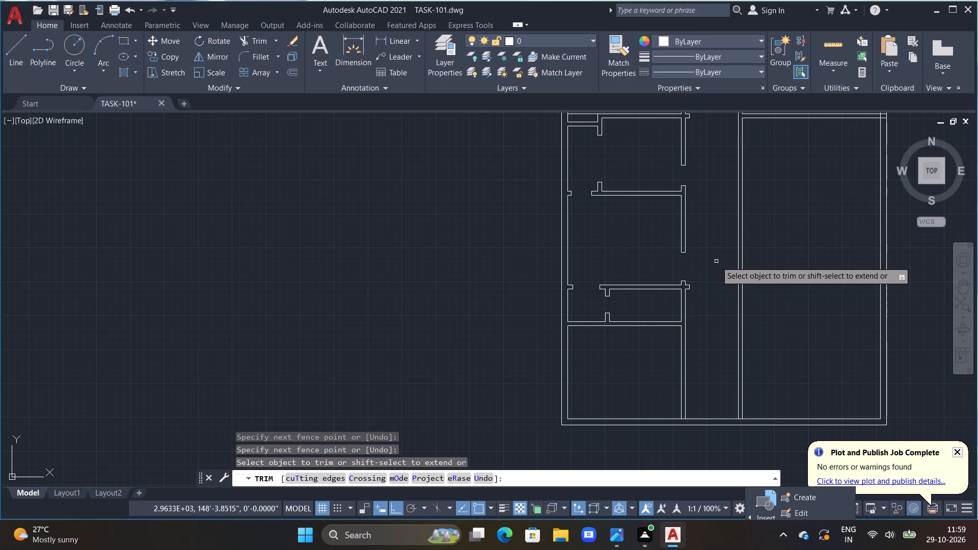
Draw a horizontal marker line across the long vertical partition just above the lower horizontal partition.
middle_click_drag(715, 261, 687, 260)
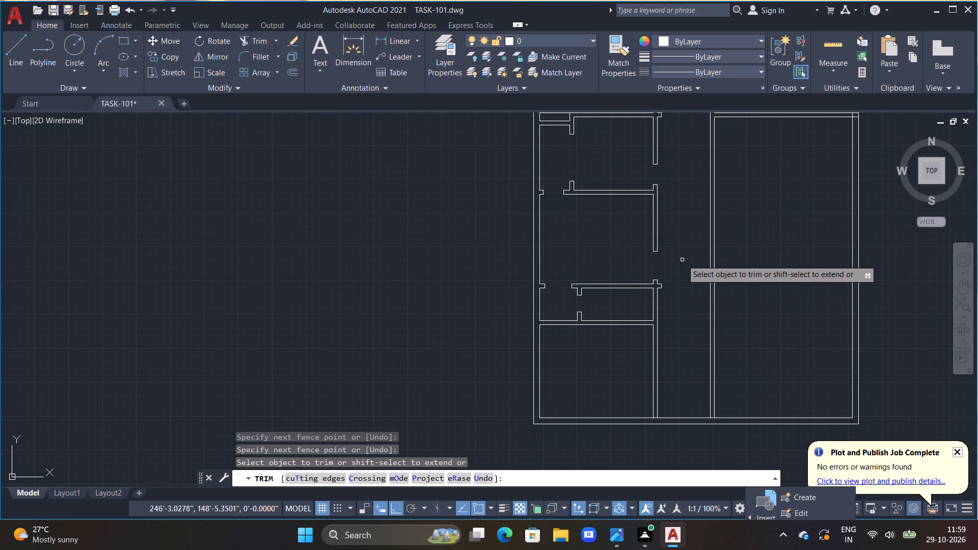
middle_click_drag(675, 312, 692, 246)
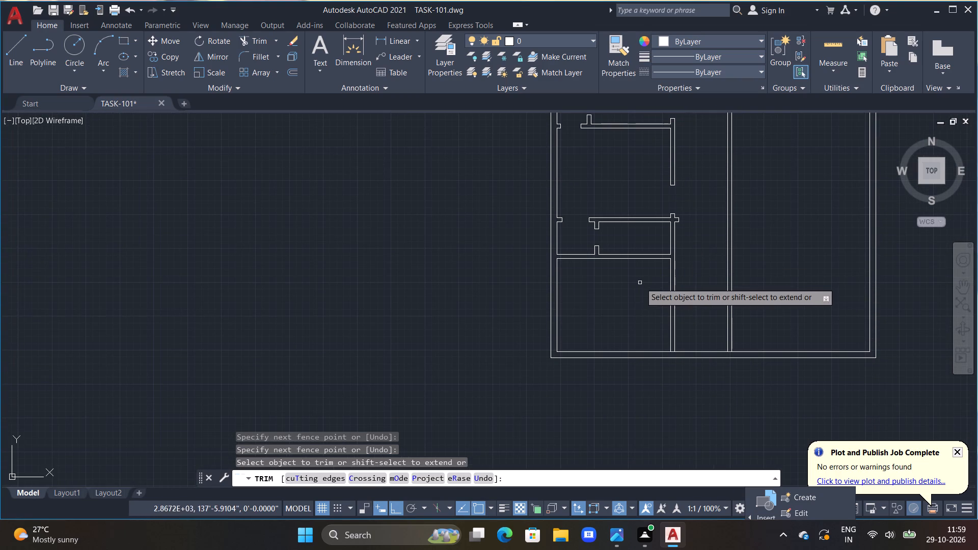
scroll(668, 237, "up", 3)
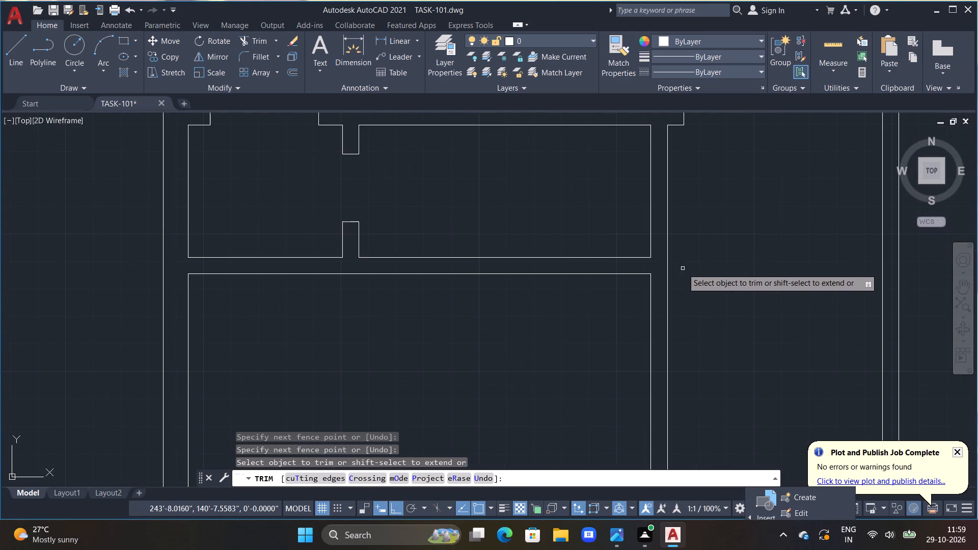
key("Escape")
key("l")
key("space")
left_click(640, 230)
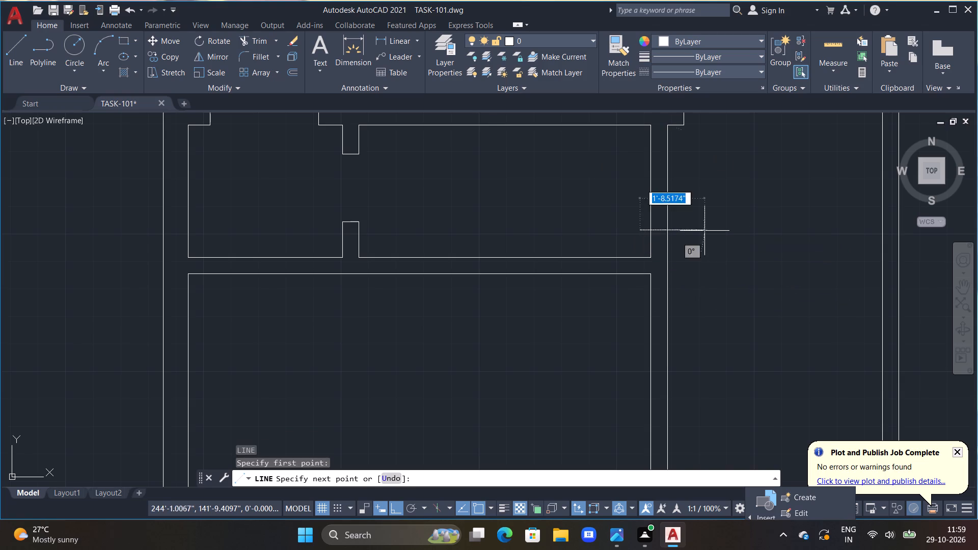
left_click(712, 230)
key("Escape")
Offset the horizontal marker line 1'6" upward across the vertical partition.
type("OFF 1'6\"")
key("Return")
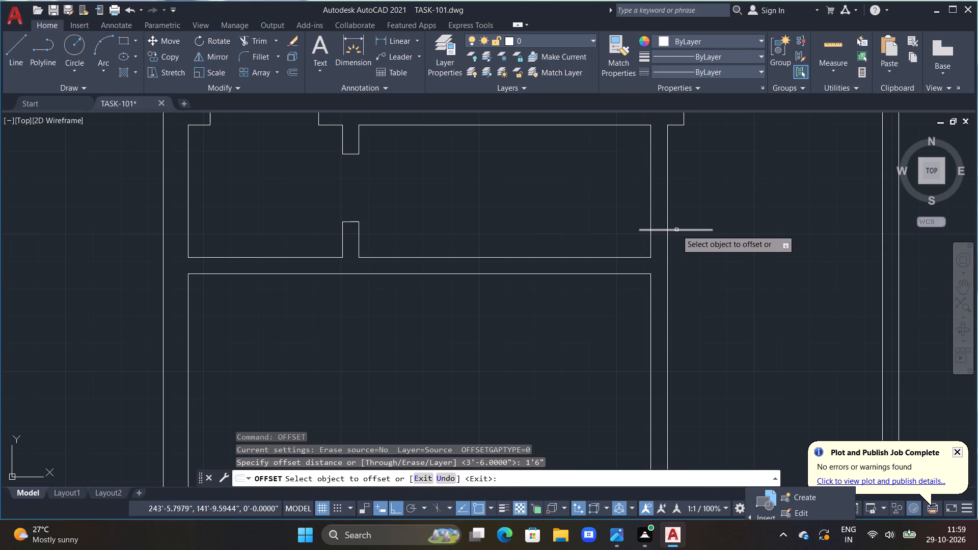
left_click(676, 230)
double_click(678, 198)
key("Escape")
Trim the vertical partition between the two 1'6"-spaced marker lines and cut off the markers' overhanging ends to form the opening.
type("TR")
key("space")
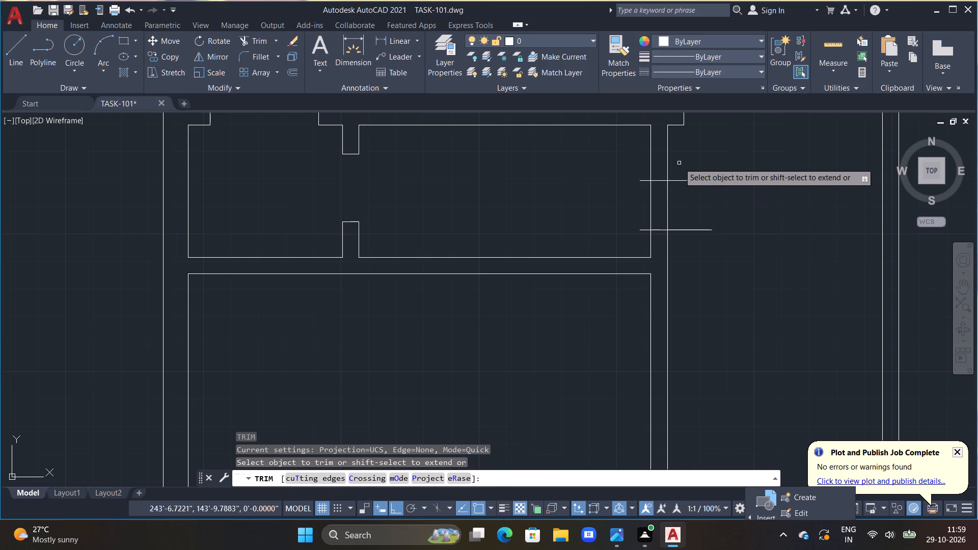
left_click_drag(679, 163, 628, 206)
left_click_drag(653, 189, 669, 202)
left_click_drag(686, 234, 681, 225)
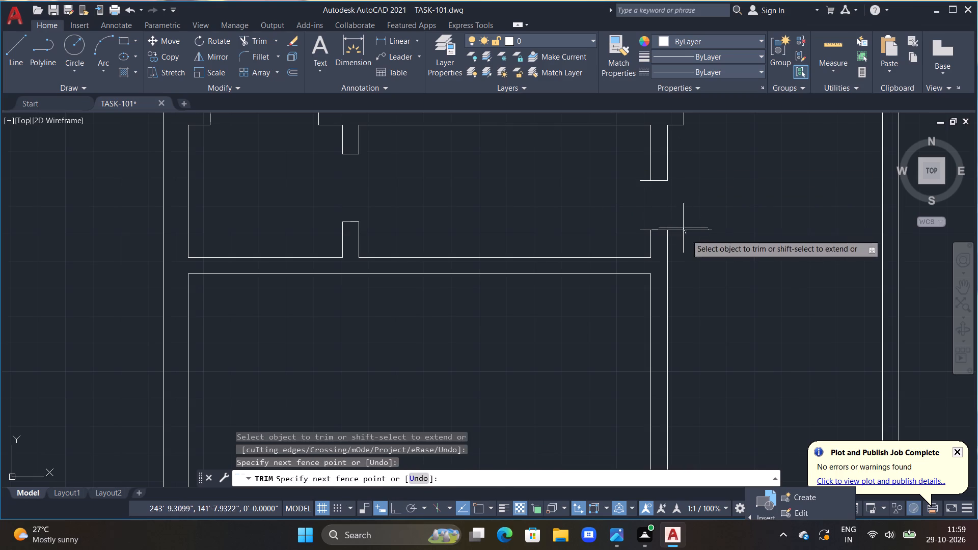
left_click_drag(681, 225, 651, 195)
left_click_drag(646, 179, 641, 191)
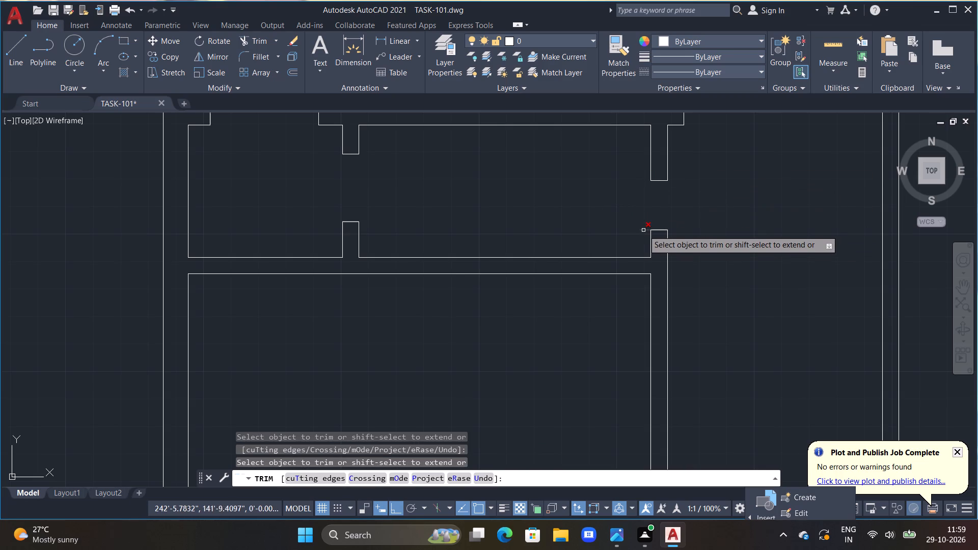
double_click(643, 230)
scroll(716, 254, "down", 2)
key("Escape")
key("Escape")
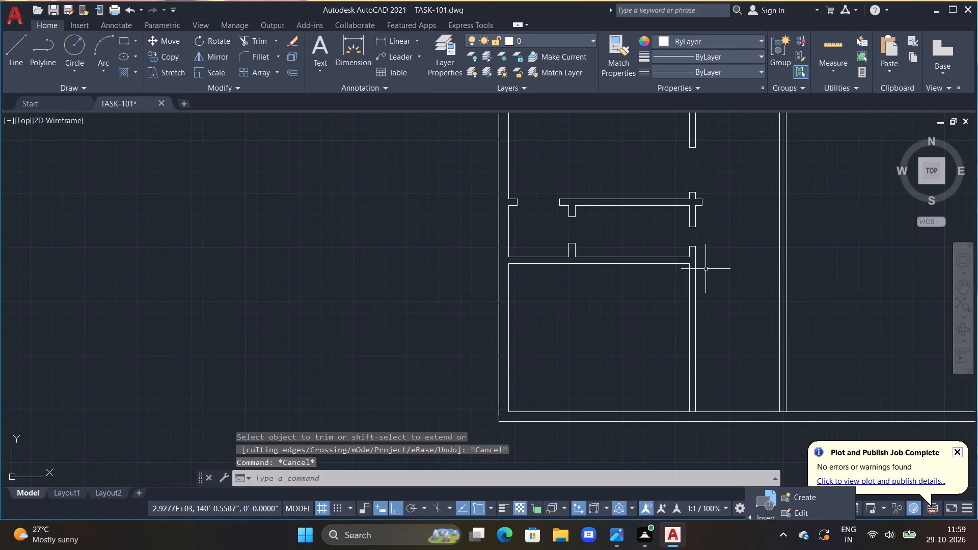
Extend the lower horizontal partition's bottom line to the corridor-side line of the vertical partition.
key("e")
key("x")
key("space")
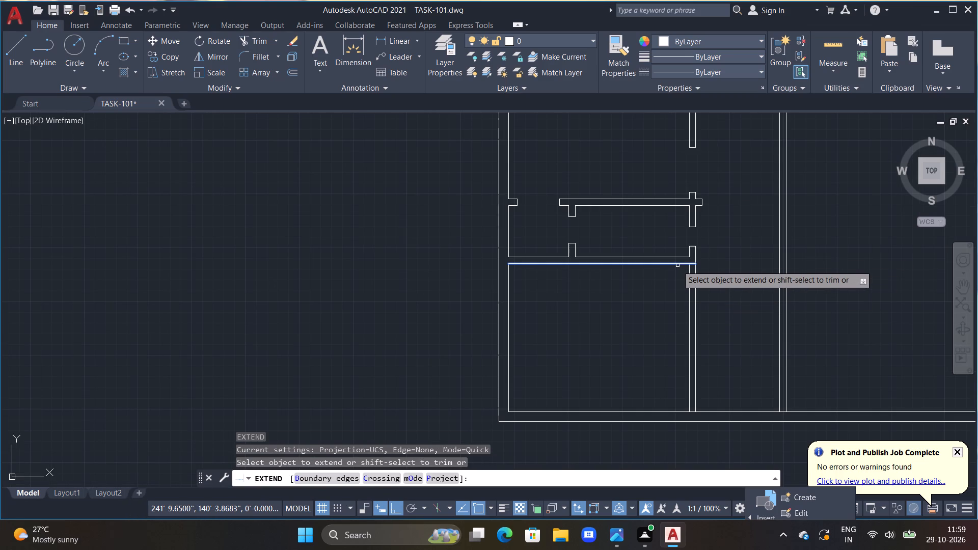
left_click(677, 265)
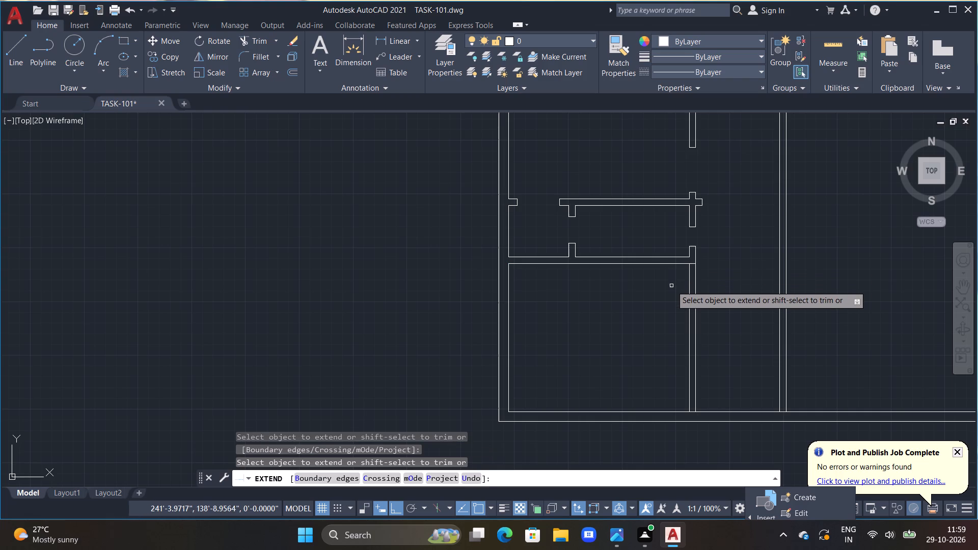
key("Escape")
key("Escape")
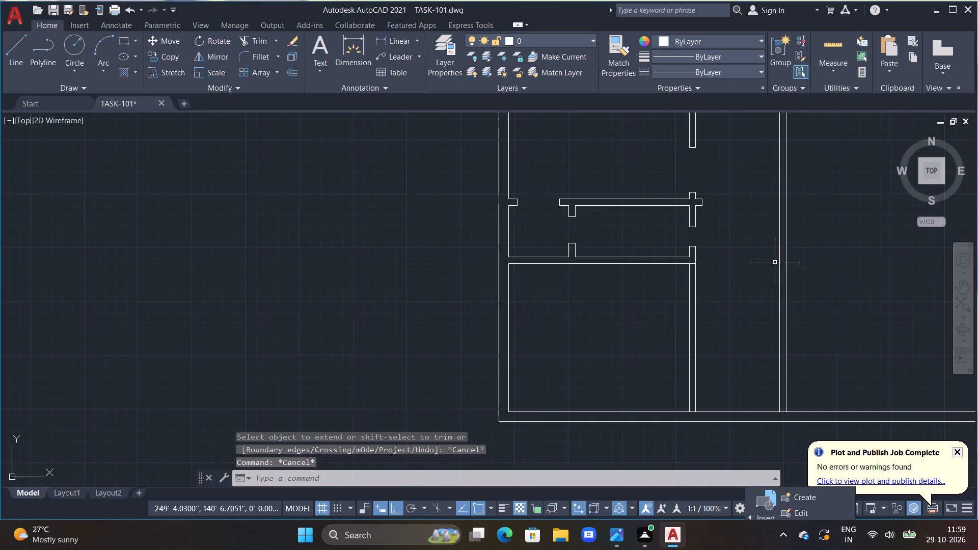
Trim away both lines of the vertical partition between the lower horizontal partition and the bottom exterior wall.
middle_click_drag(757, 269, 727, 232)
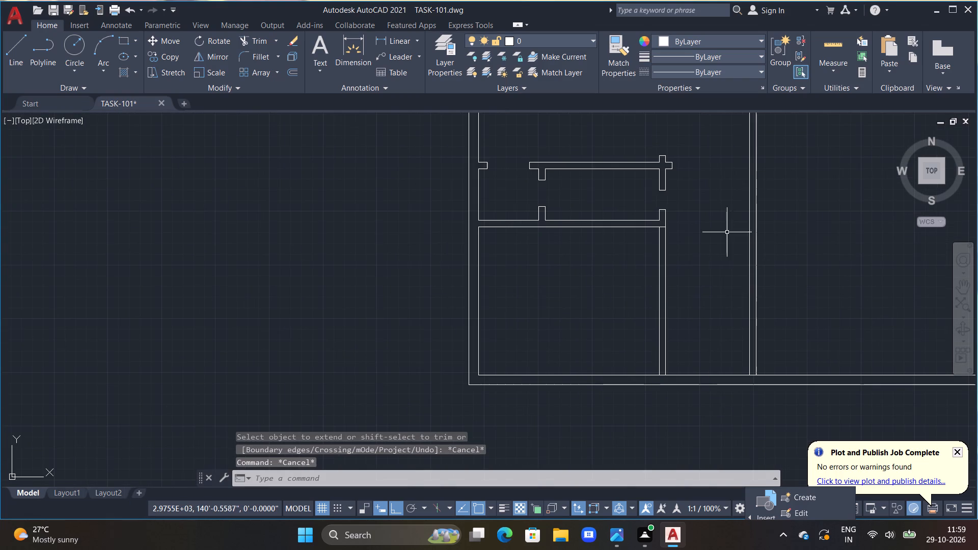
key("t")
type("R")
key("space")
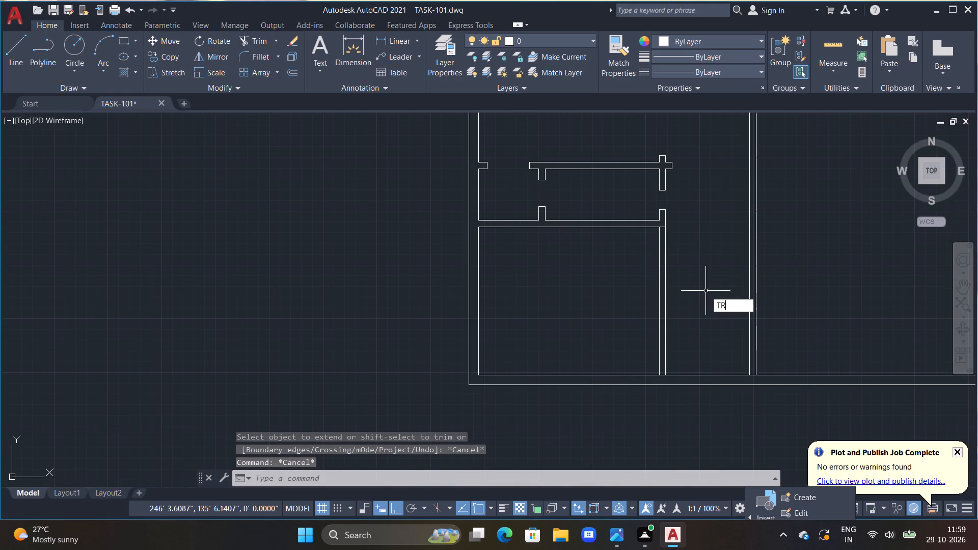
left_click_drag(684, 283, 656, 296)
left_click(653, 298)
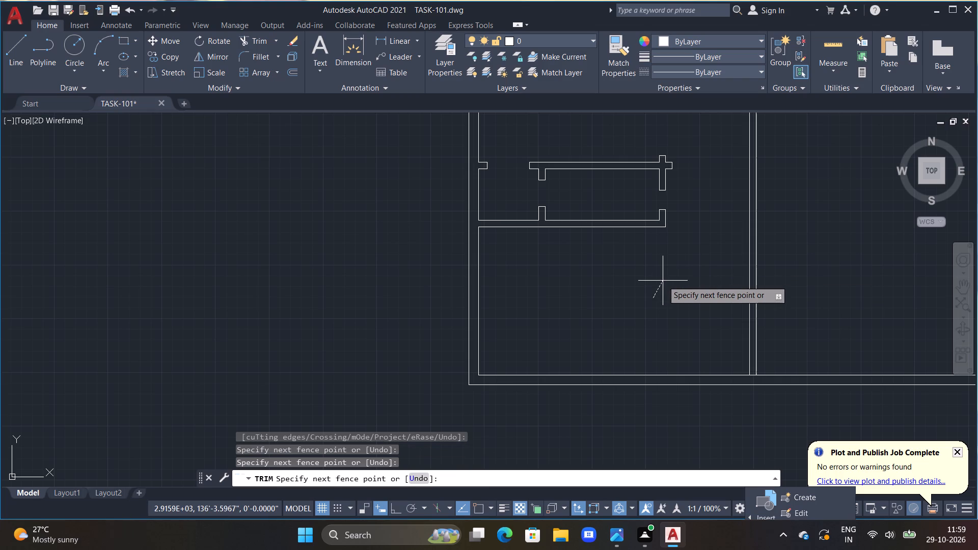
key("Escape")
key("Escape")
key("Escape")
key("Escape")
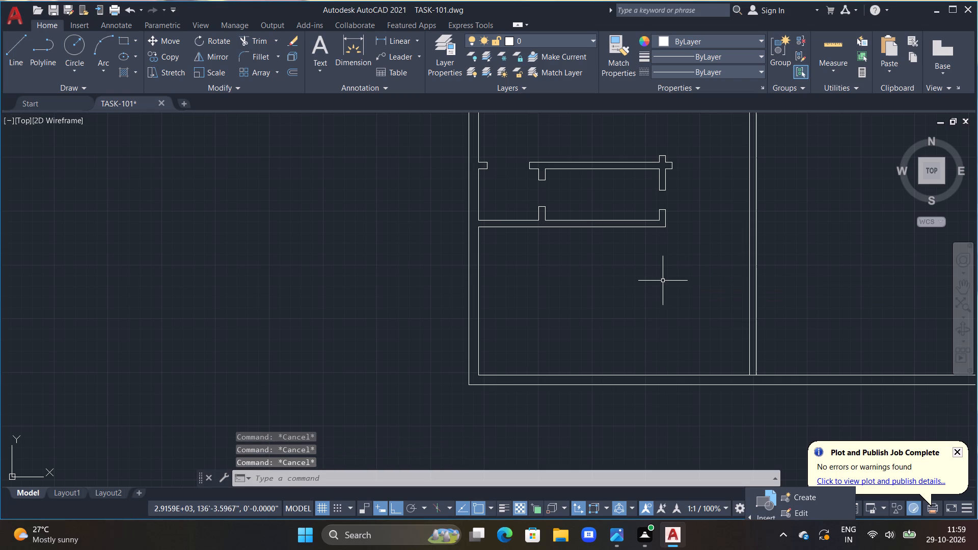
key("Escape")
Offset the left exterior wall's inner line in the bottom room 18'6" into the building.
type("OFF")
key("space")
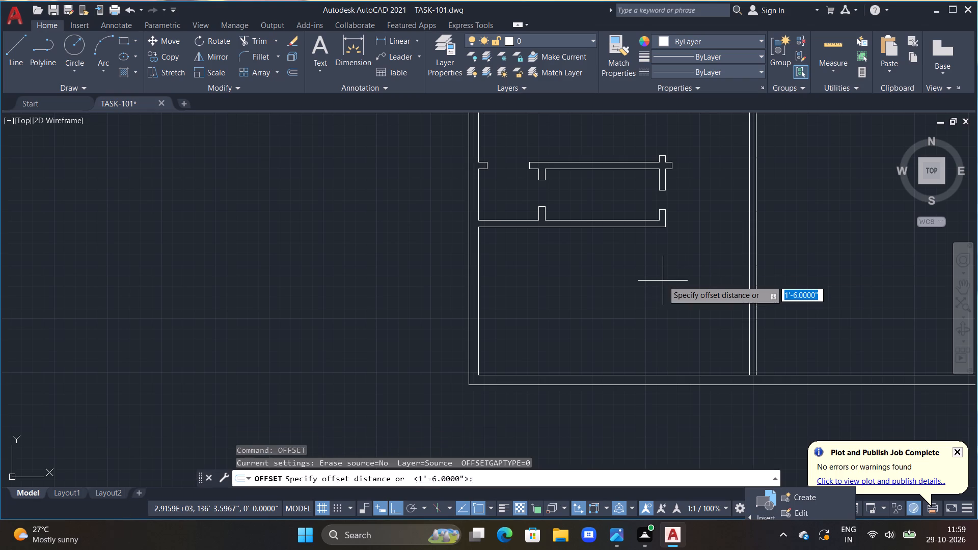
type("18'")
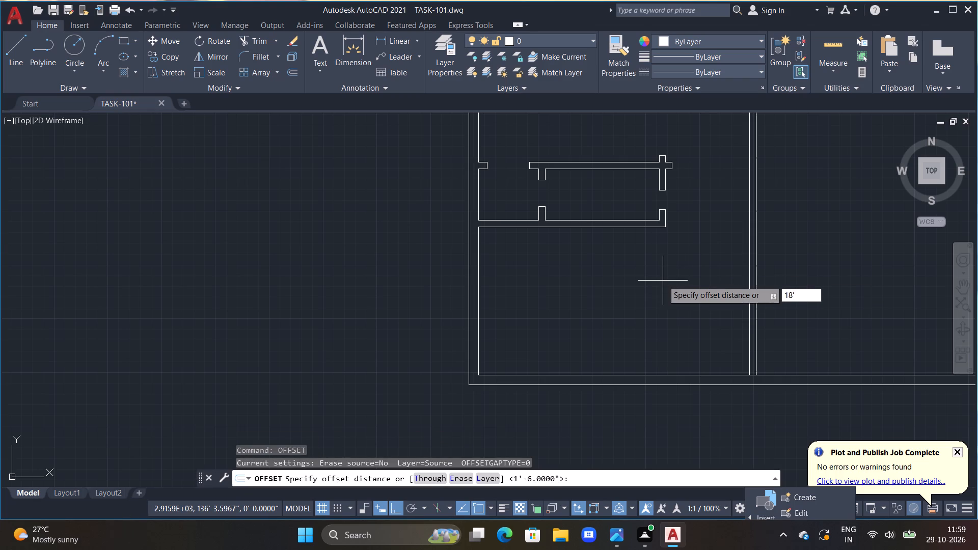
type("6\"")
key("Return")
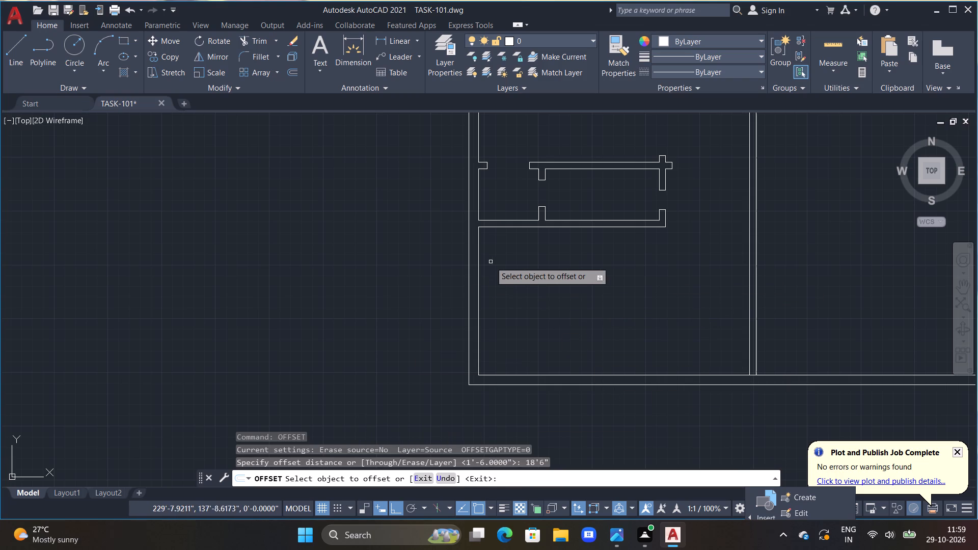
left_click(477, 271)
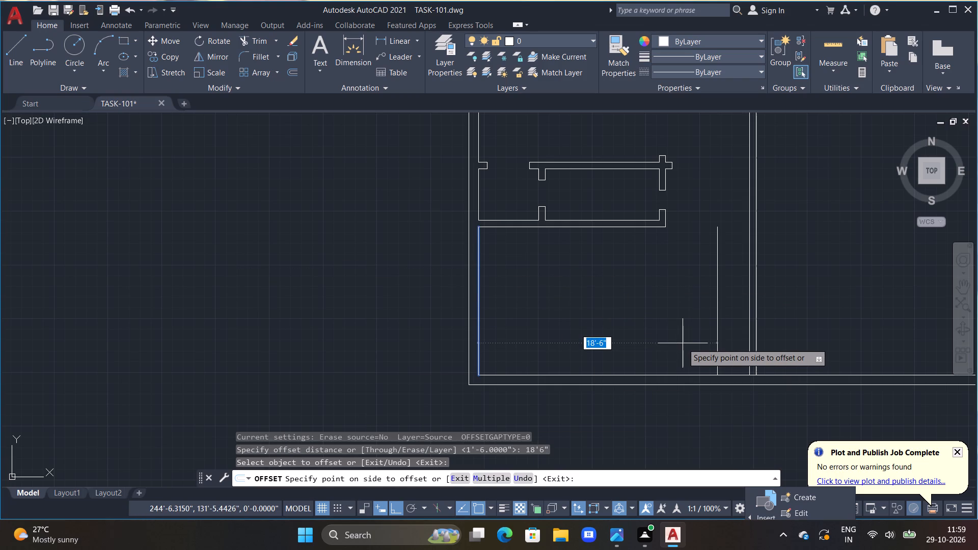
double_click(683, 343)
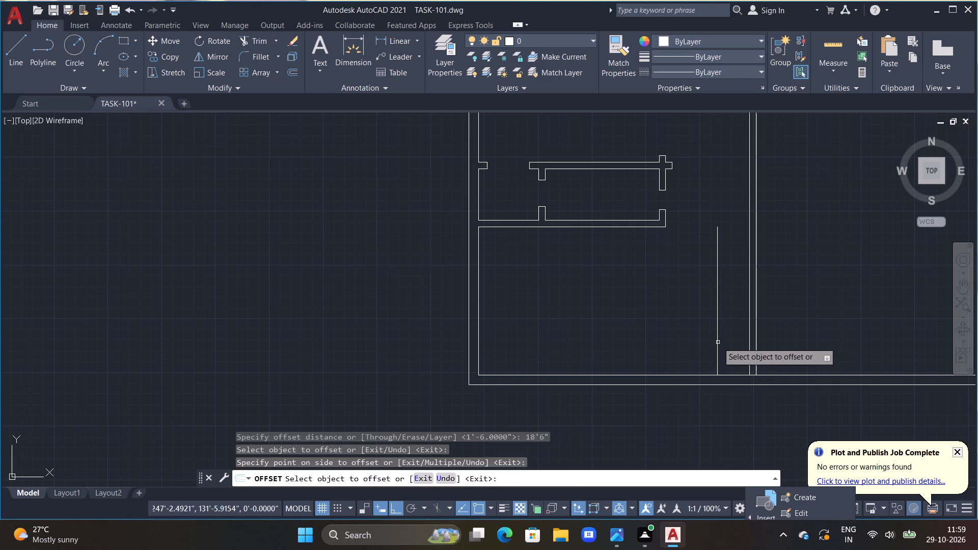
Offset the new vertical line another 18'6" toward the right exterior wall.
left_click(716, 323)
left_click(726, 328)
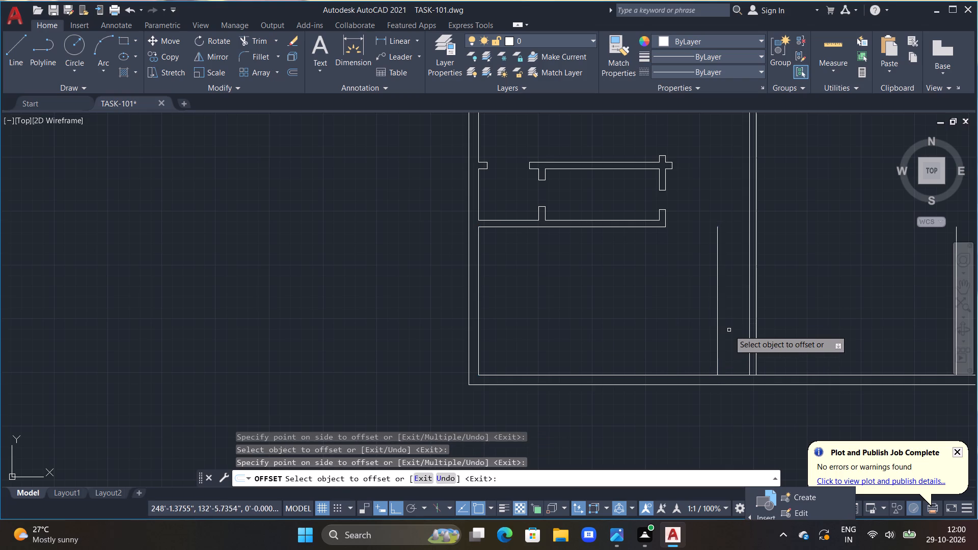
Offset the bottom room's new vertical line 6" toward the right exterior wall to form a partition.
left_click(717, 313)
left_click_drag(717, 313, 724, 313)
key("6")
key("shift+quotedbl")
key("Return")
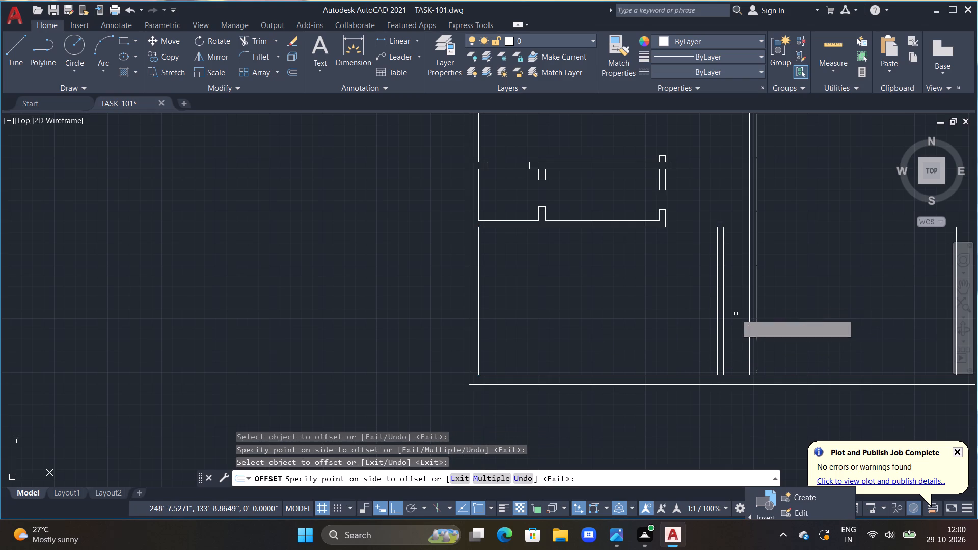
scroll(752, 273, "down", 3)
scroll(763, 212, "up", 2)
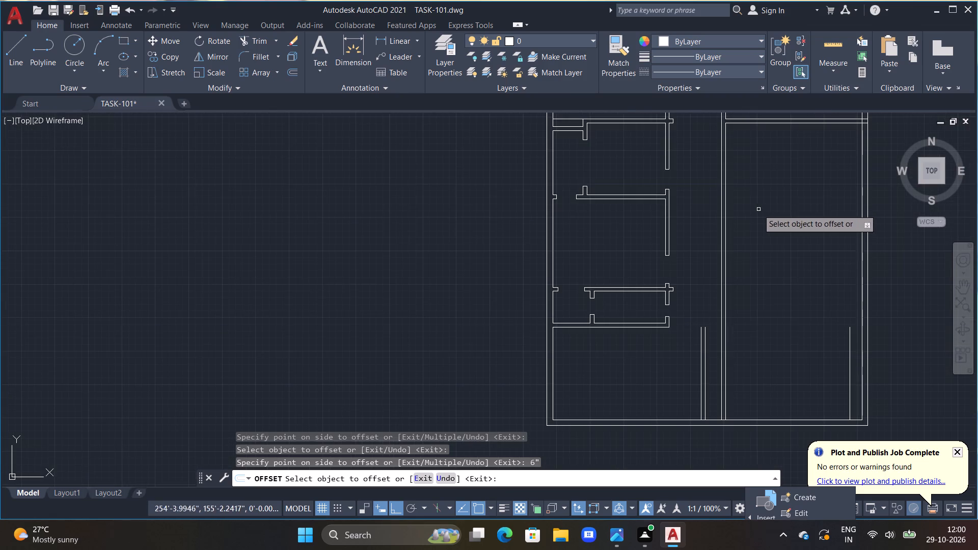
middle_click_drag(754, 190, 686, 291)
scroll(661, 226, "up", 2)
key("Escape")
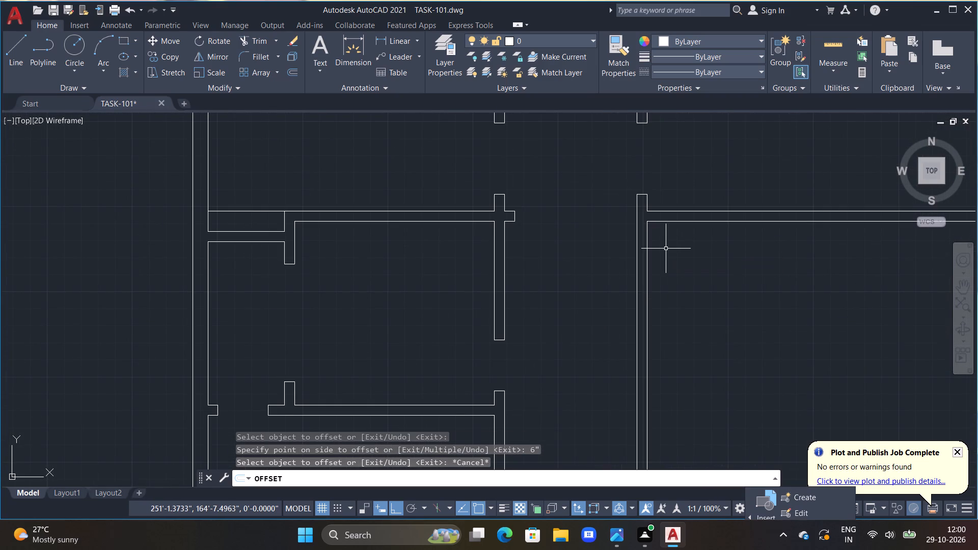
Extend the bottom line of the horizontal partition right of the corridor to the corridor-side line of the vertical wall.
type("EX")
key("space")
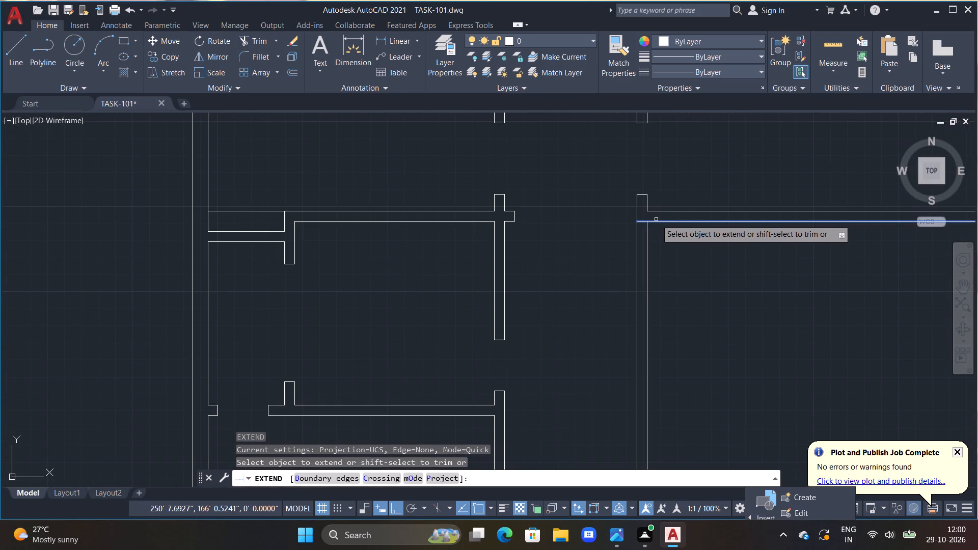
left_click(656, 219)
key("Escape")
Trim away both lines of the corridor's right wall below that horizontal partition.
key("t")
key("r")
key("space")
left_click_drag(668, 262, 602, 274)
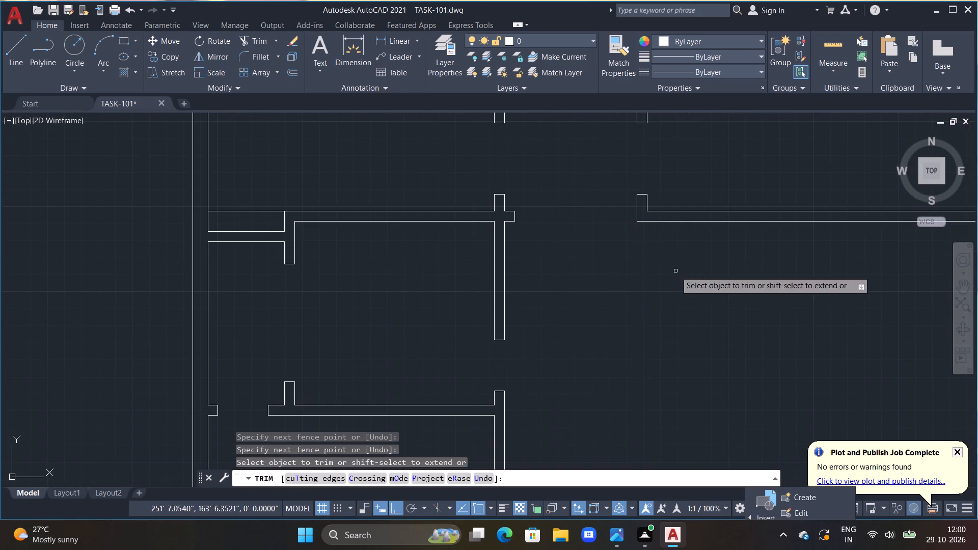
Remove the stray vertical line beside the right exterior wall in the bottom room.
scroll(678, 274, "down", 3)
middle_click_drag(676, 356, 680, 257)
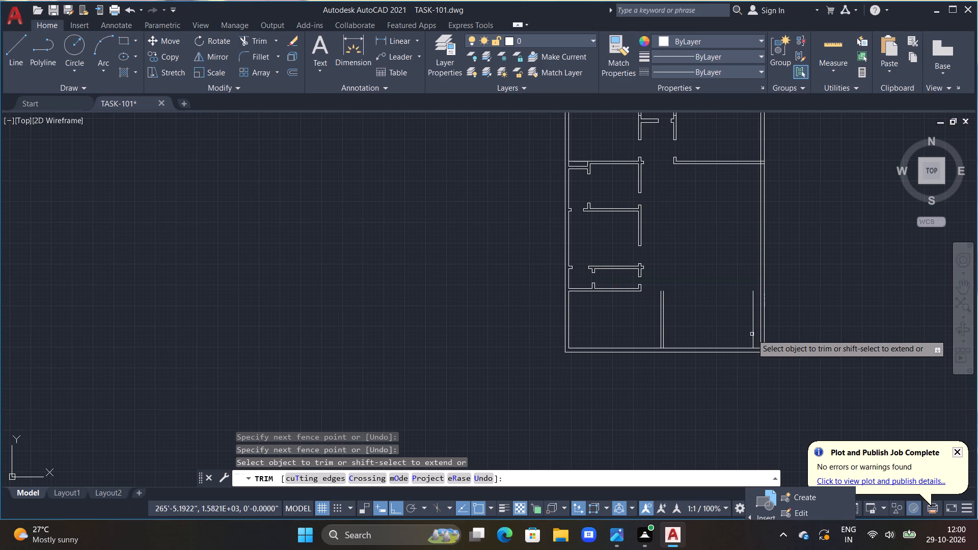
double_click(752, 334)
scroll(677, 288, "up", 2)
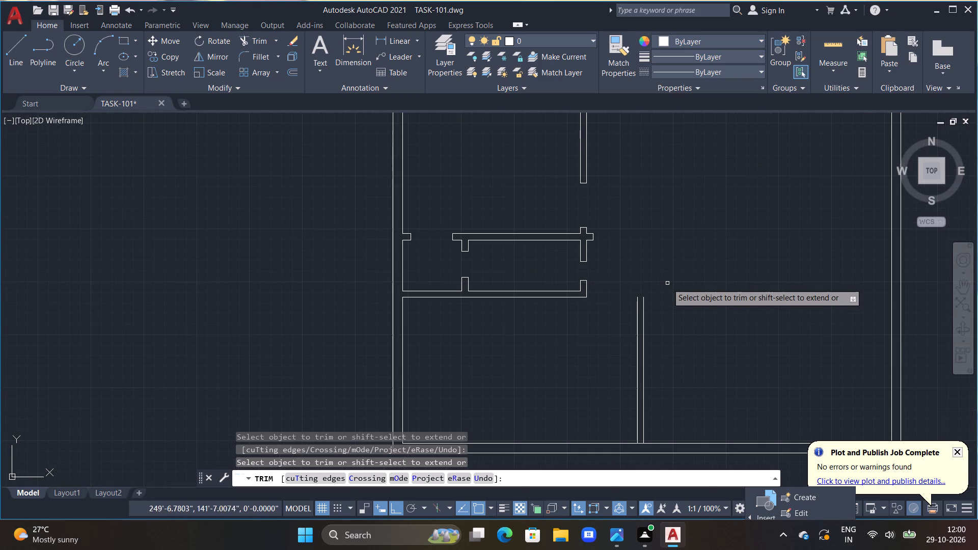
key("Escape")
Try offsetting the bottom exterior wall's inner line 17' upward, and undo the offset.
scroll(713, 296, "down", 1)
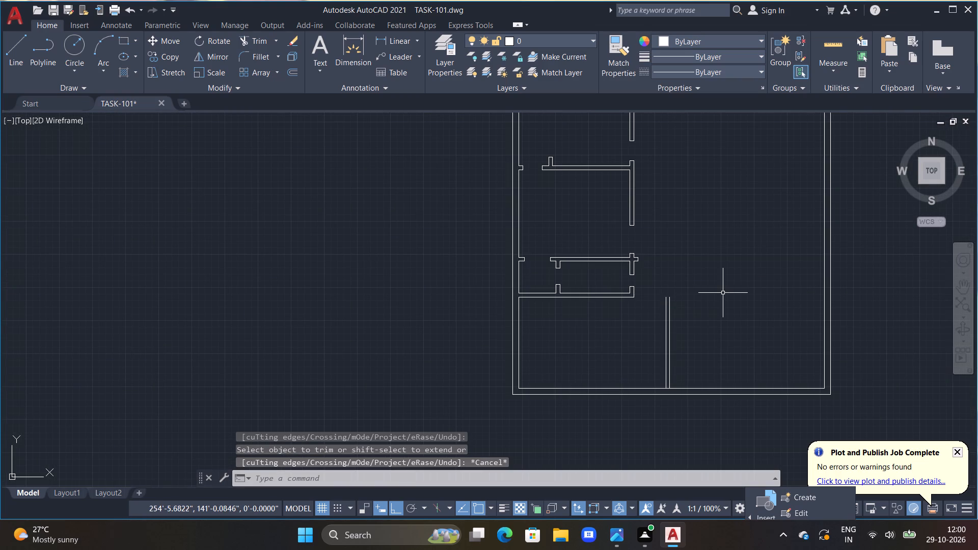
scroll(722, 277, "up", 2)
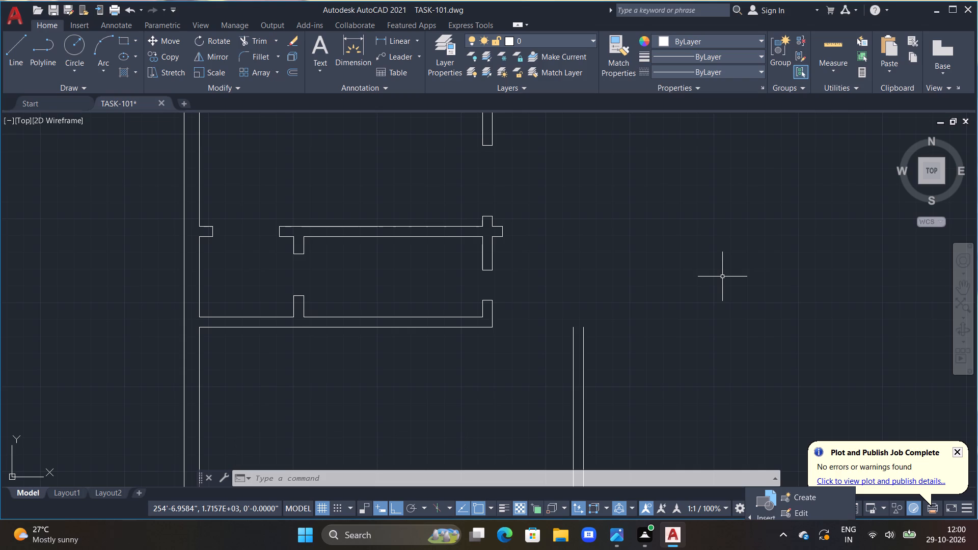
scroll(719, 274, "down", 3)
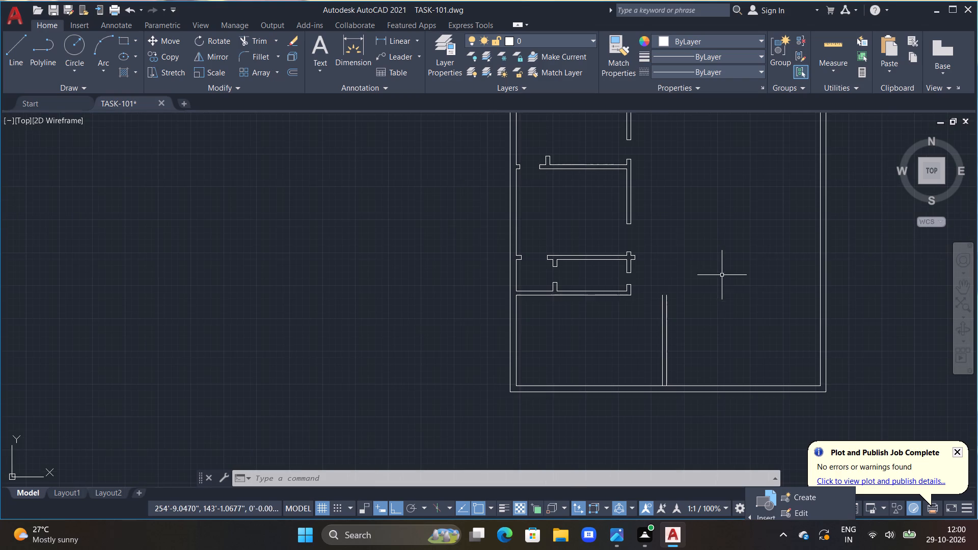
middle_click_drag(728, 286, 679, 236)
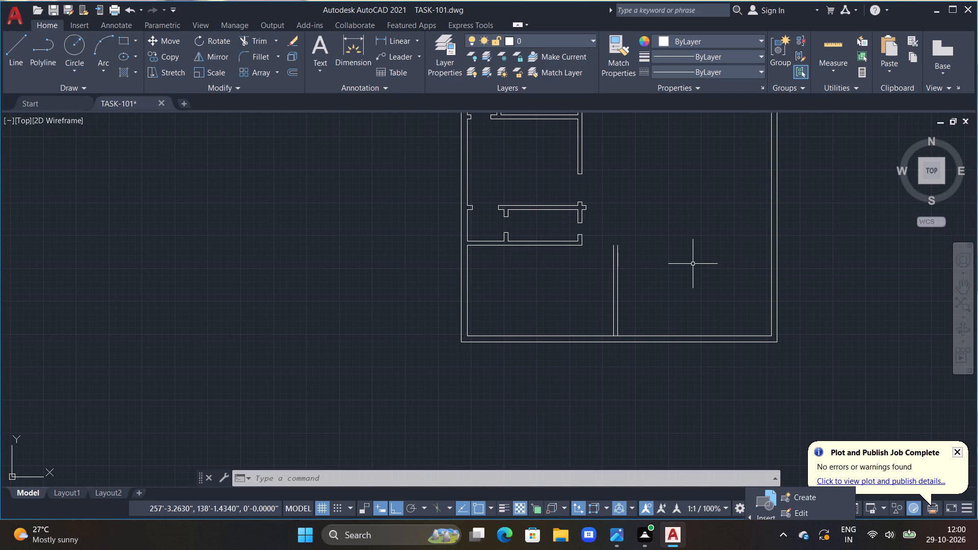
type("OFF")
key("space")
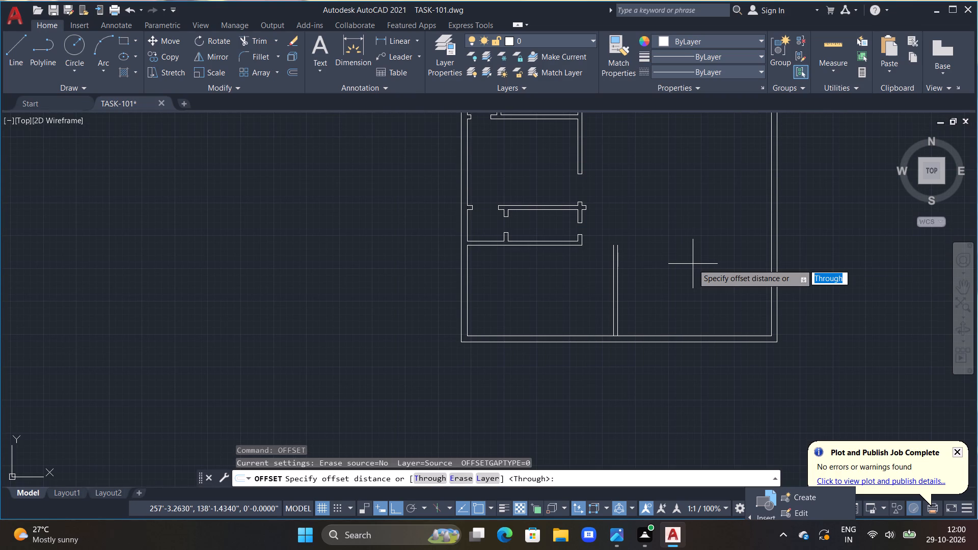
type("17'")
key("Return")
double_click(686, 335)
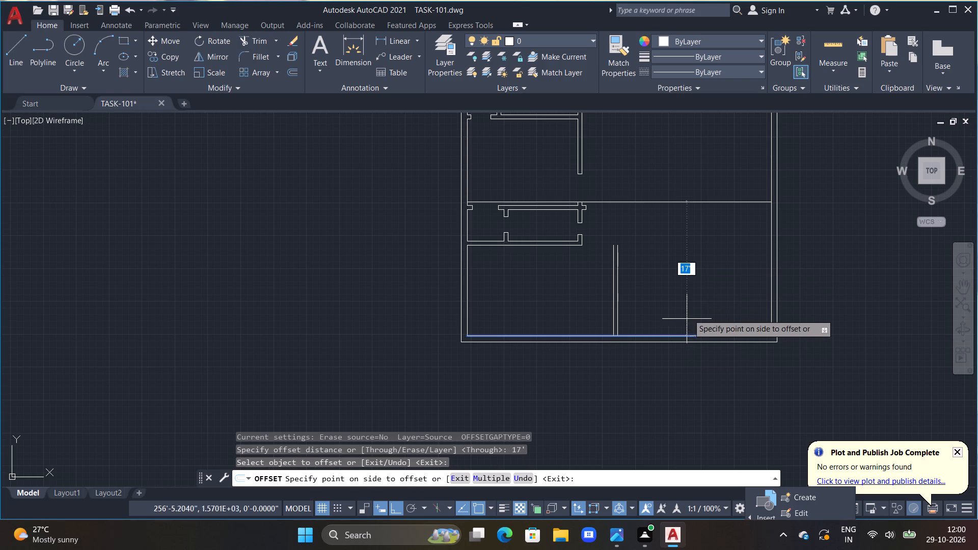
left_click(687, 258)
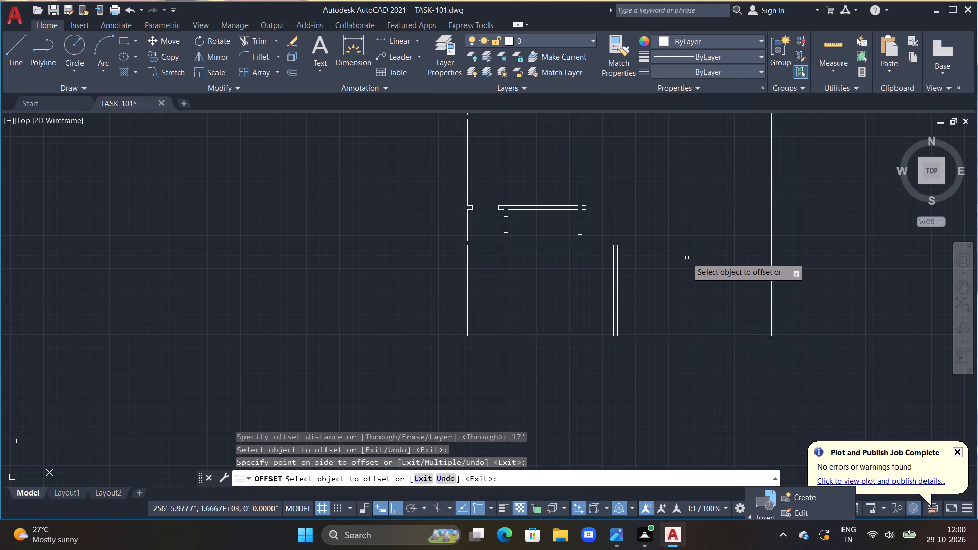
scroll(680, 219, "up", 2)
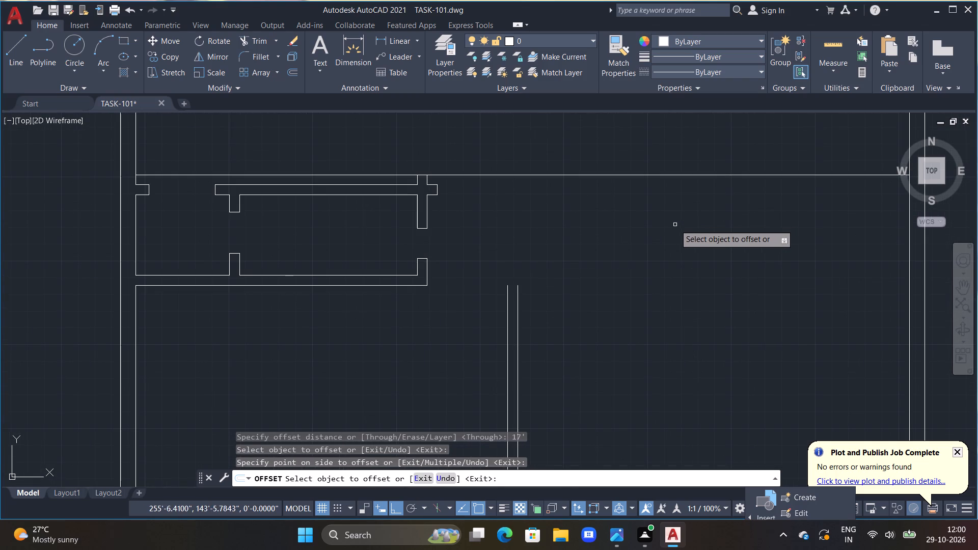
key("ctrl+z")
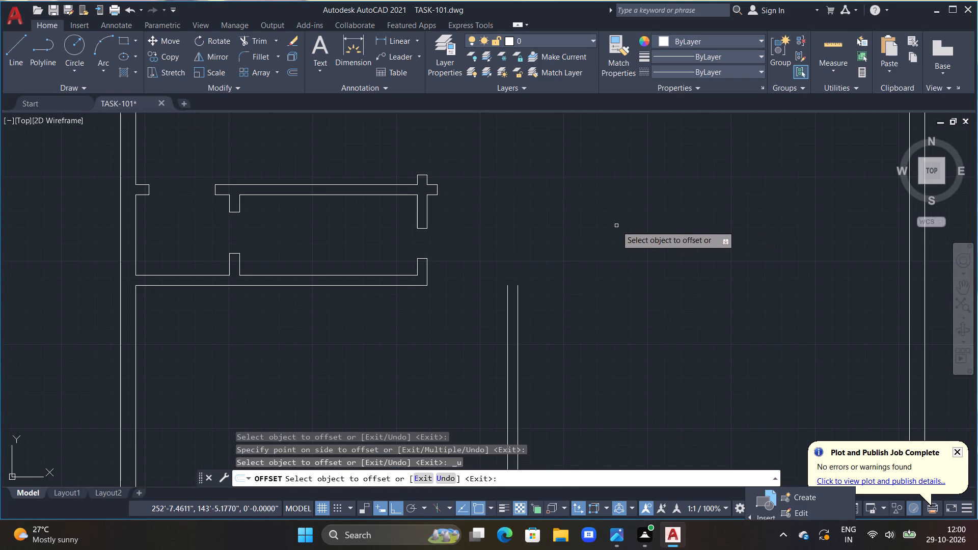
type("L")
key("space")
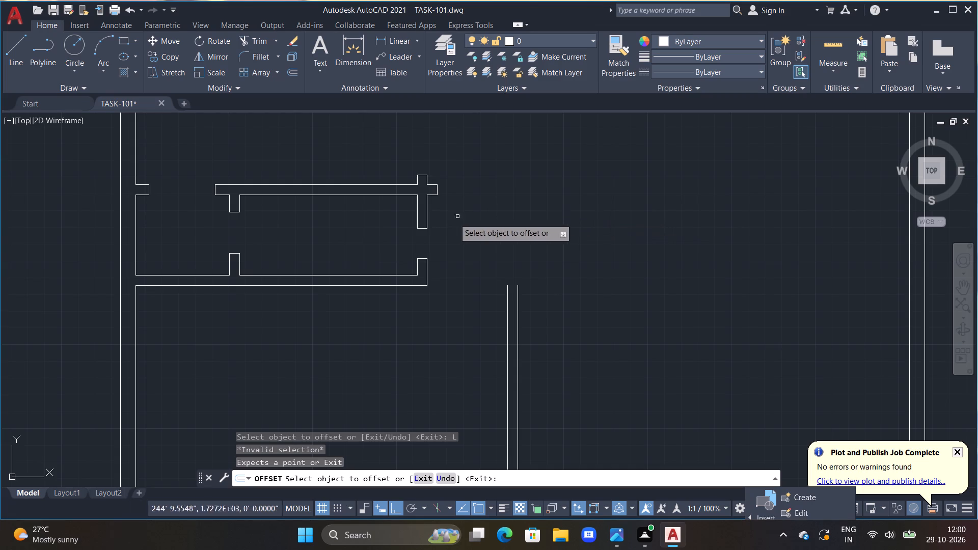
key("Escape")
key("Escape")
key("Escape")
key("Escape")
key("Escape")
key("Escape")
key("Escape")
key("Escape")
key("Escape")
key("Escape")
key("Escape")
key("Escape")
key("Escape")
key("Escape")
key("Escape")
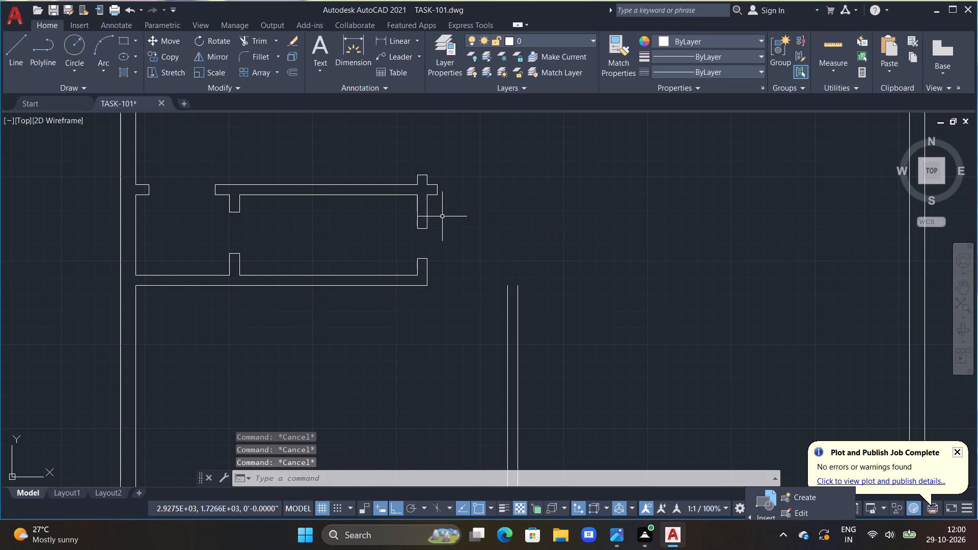
Extend both lines of the short partition stub above the bottom room across to the right exterior wall.
key("e")
type("X")
key("space")
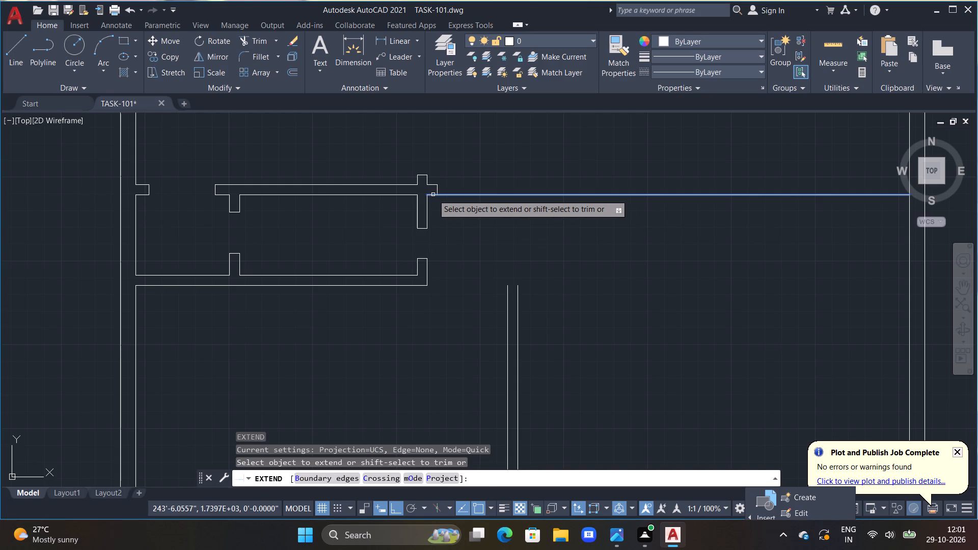
double_click(433, 195)
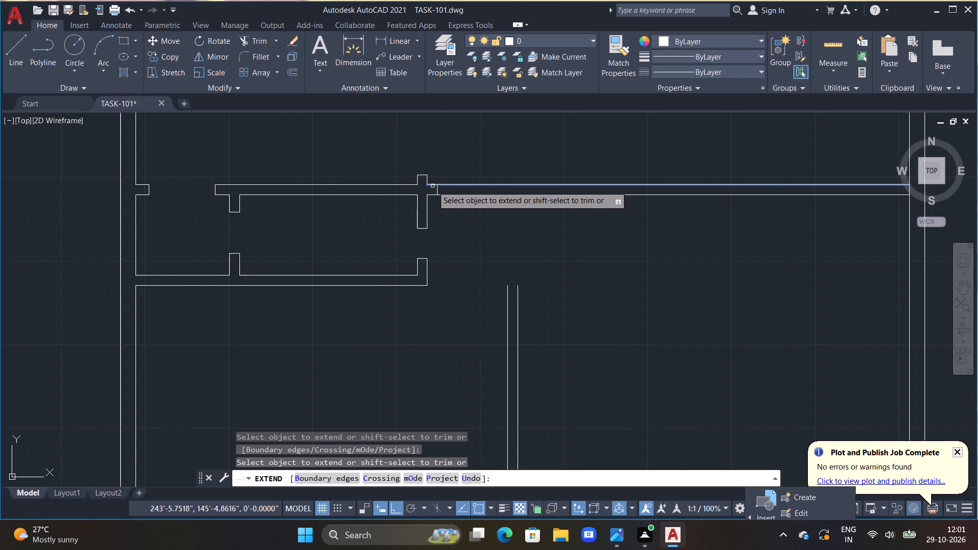
left_click(432, 186)
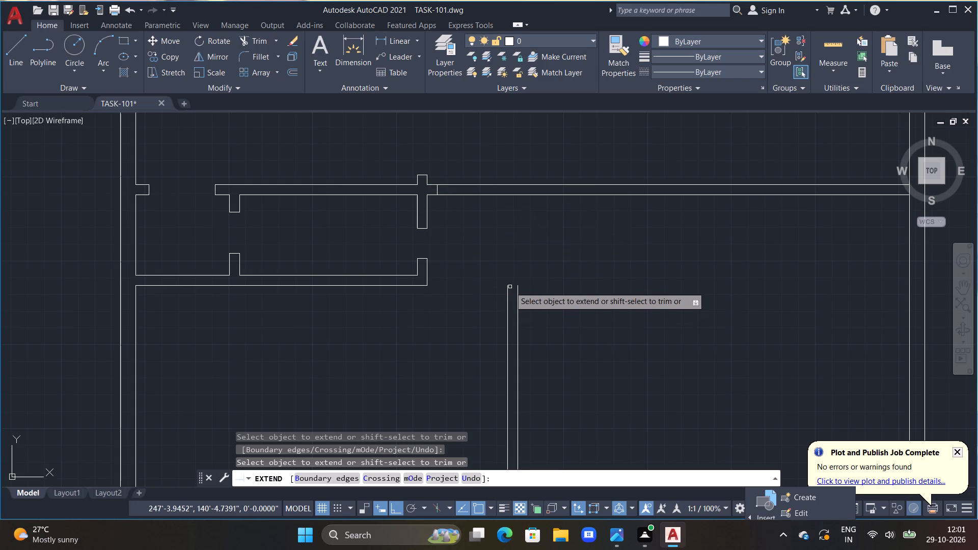
Extend both lines of the bottom room's vertical partition up to the top line of the extended horizontal partition.
left_click(508, 287)
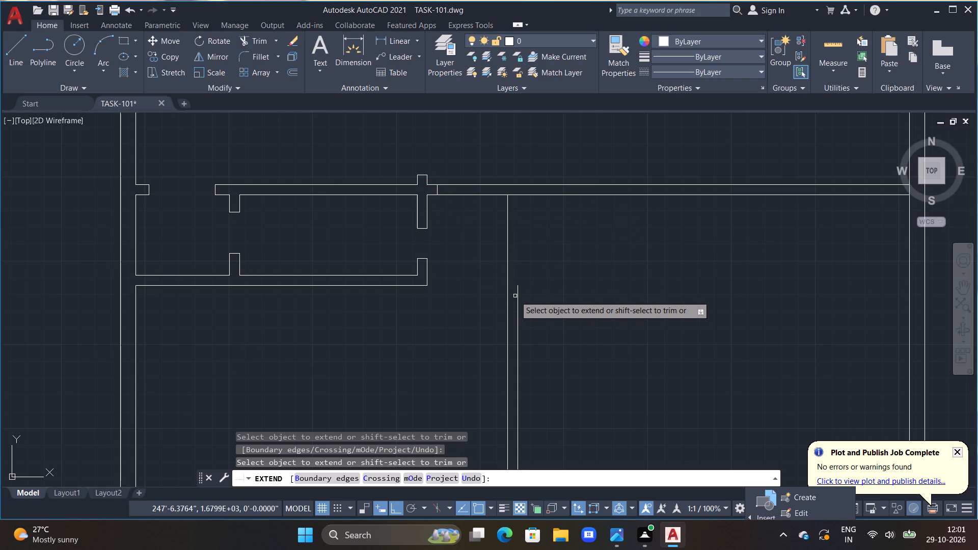
left_click(518, 297)
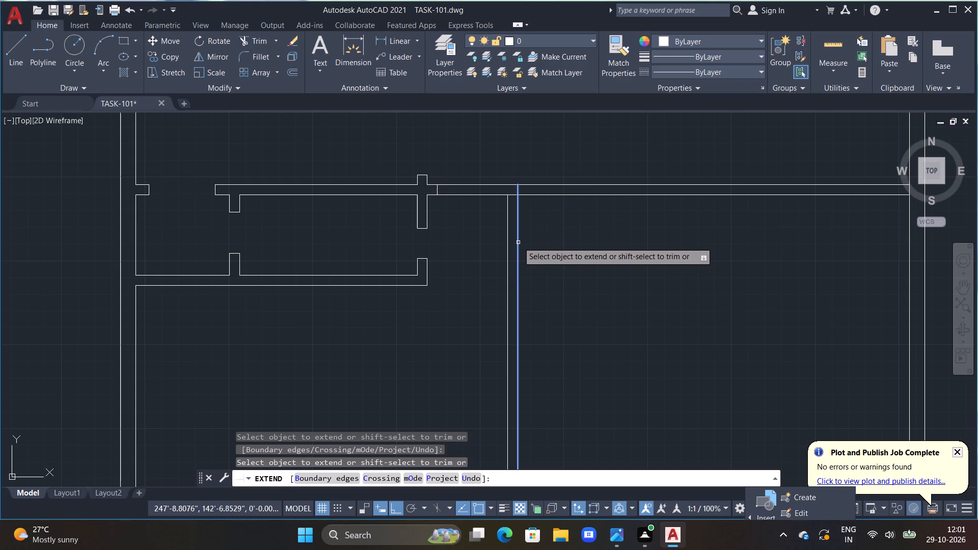
double_click(519, 215)
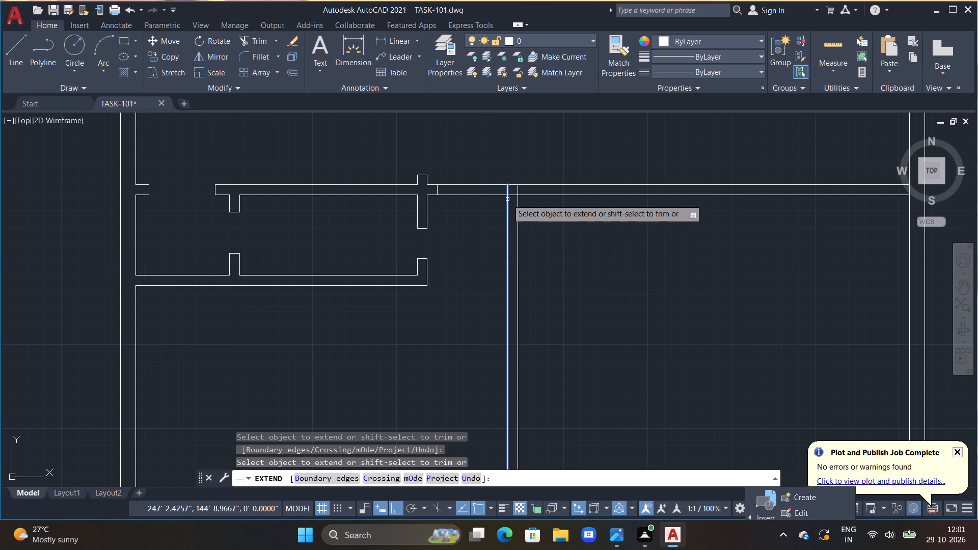
left_click(508, 200)
key("Escape")
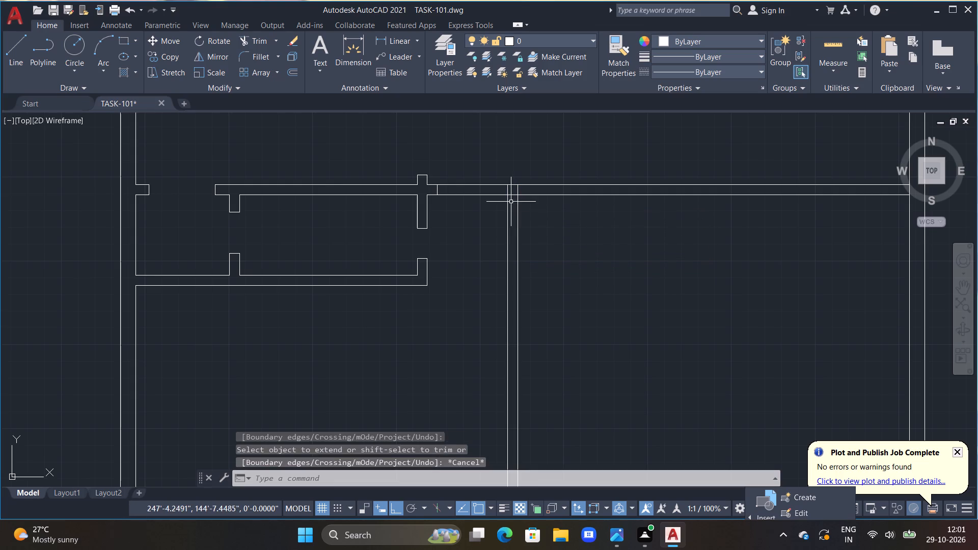
key("Escape")
key("Escape")
Trim the horizontal partition between the stub and the vertical partition, and clean the overlapping lines at their corner.
type("TR")
key("space")
left_click_drag(477, 172, 466, 269)
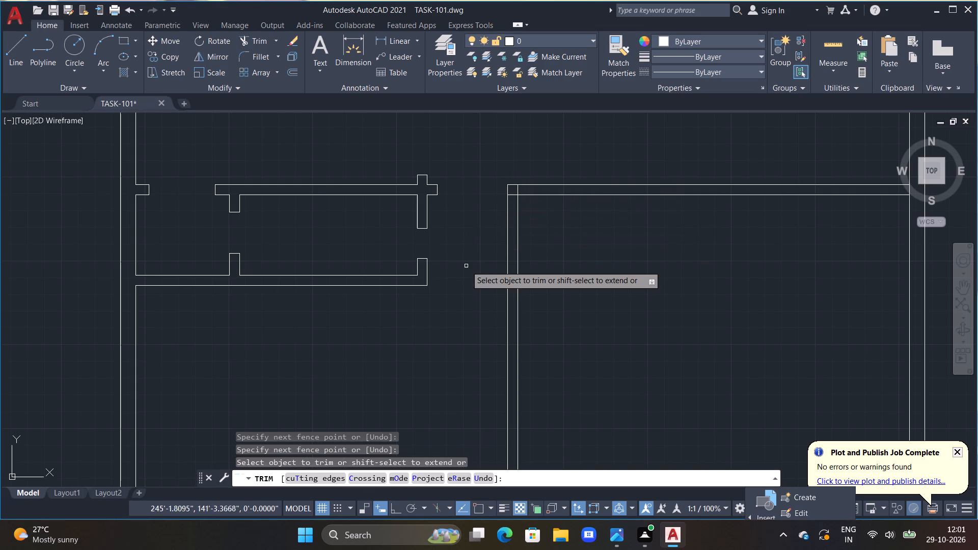
left_click(513, 196)
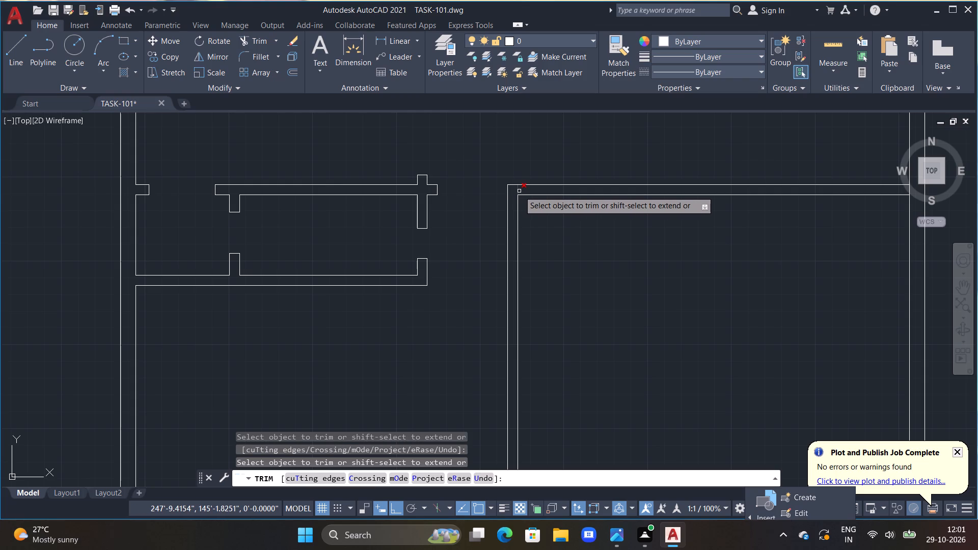
triple_click(519, 191)
key("Escape")
key("Escape")
scroll(500, 199, "up", 2)
key("Escape")
Draw a 6" by 6" stub off the outer face at the top of the bottom-right room's vertical partition.
key("l")
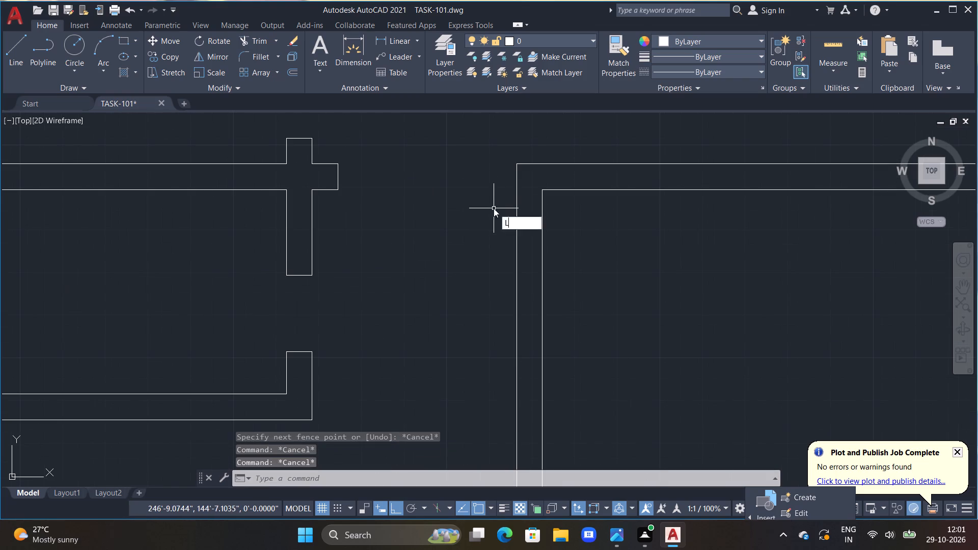
key("space")
left_click_drag(516, 189, 499, 193)
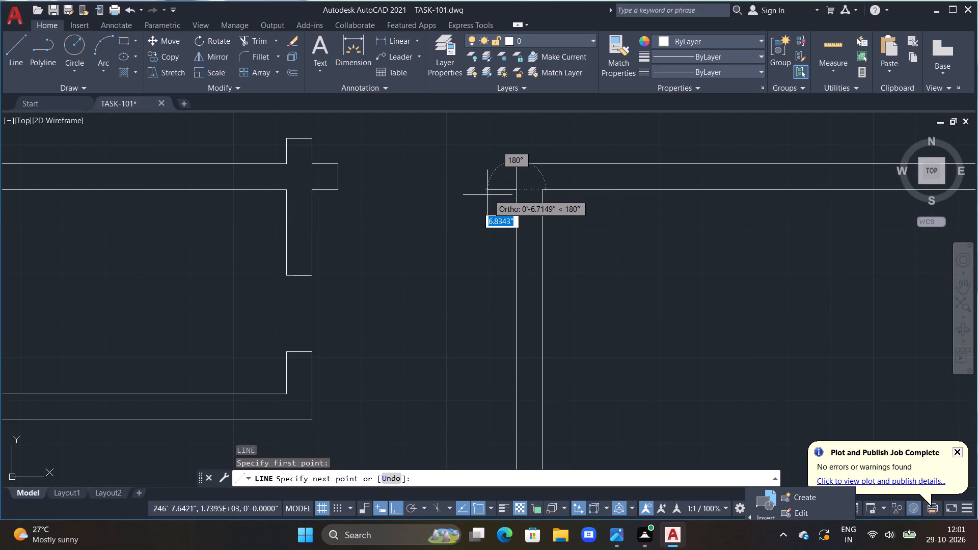
type("6\"")
key("Return")
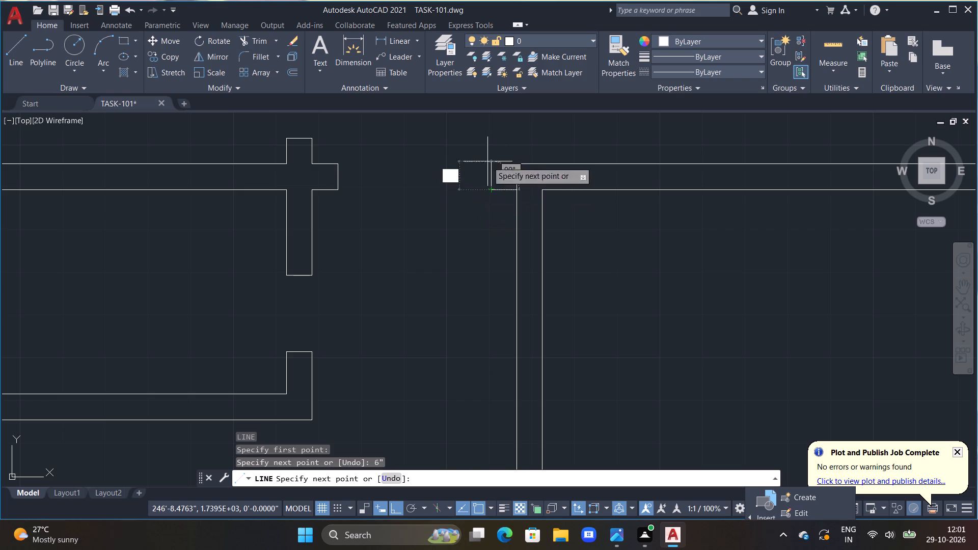
type("6\"")
key("Return")
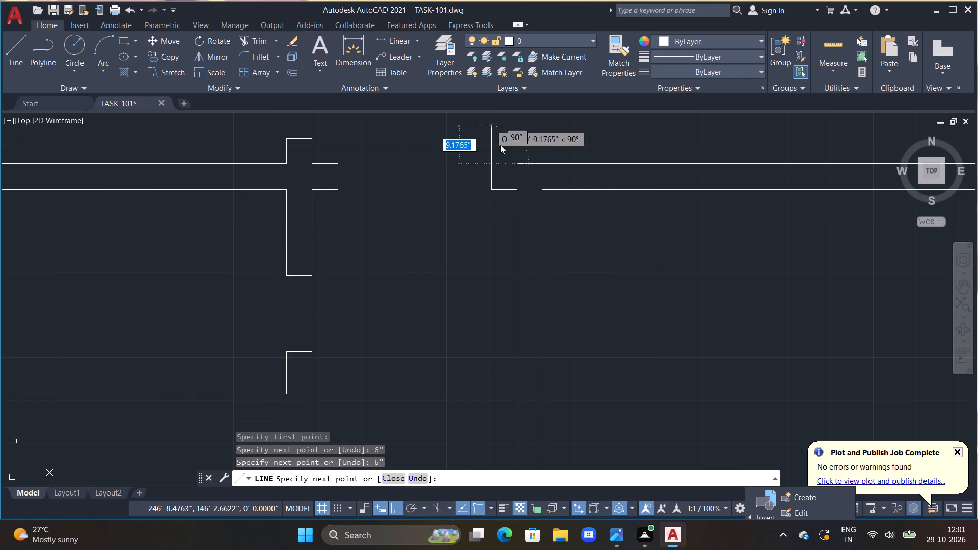
left_click(517, 163)
key("Escape")
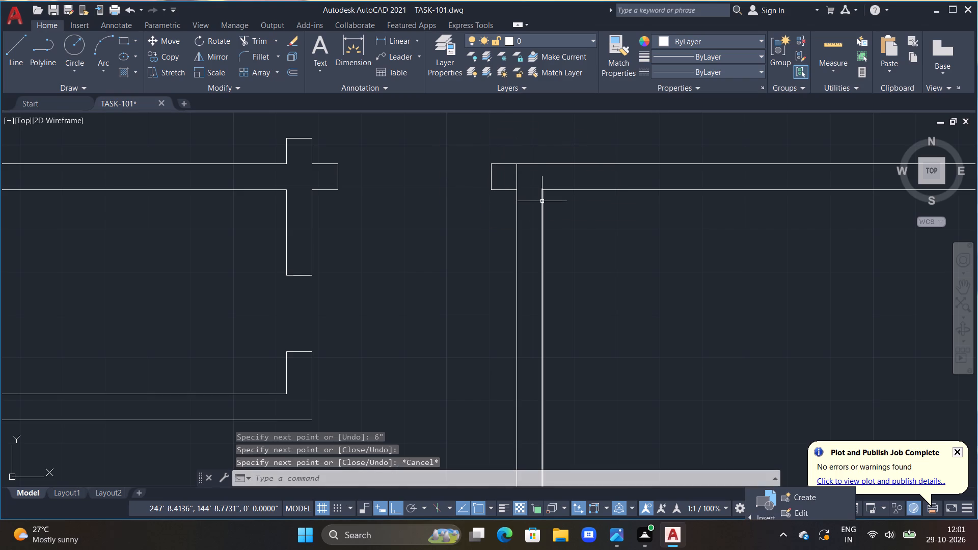
Draw a line 6" from the bottom-right room's inner partition corner, then up across the horizontal partition.
type("L")
key("space")
double_click(545, 190)
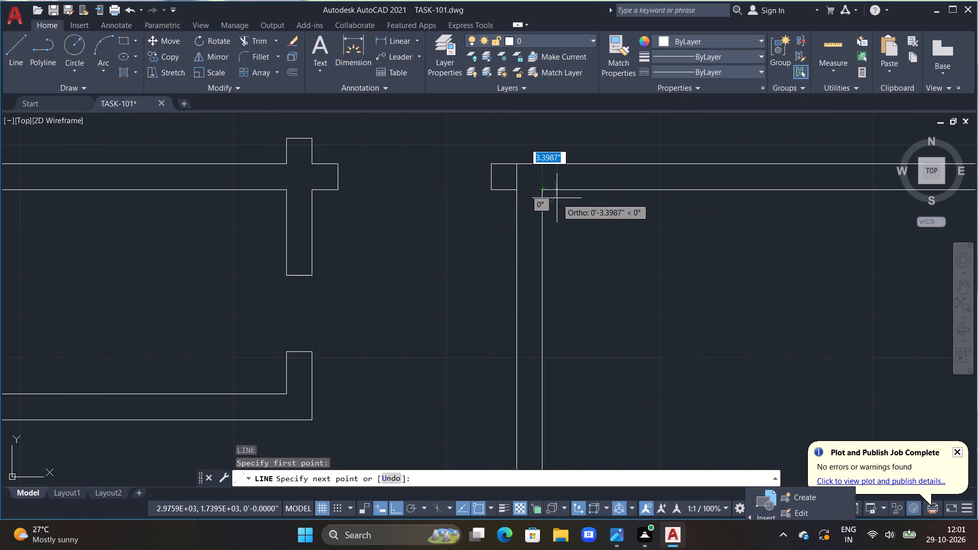
type("6\"")
key("Return")
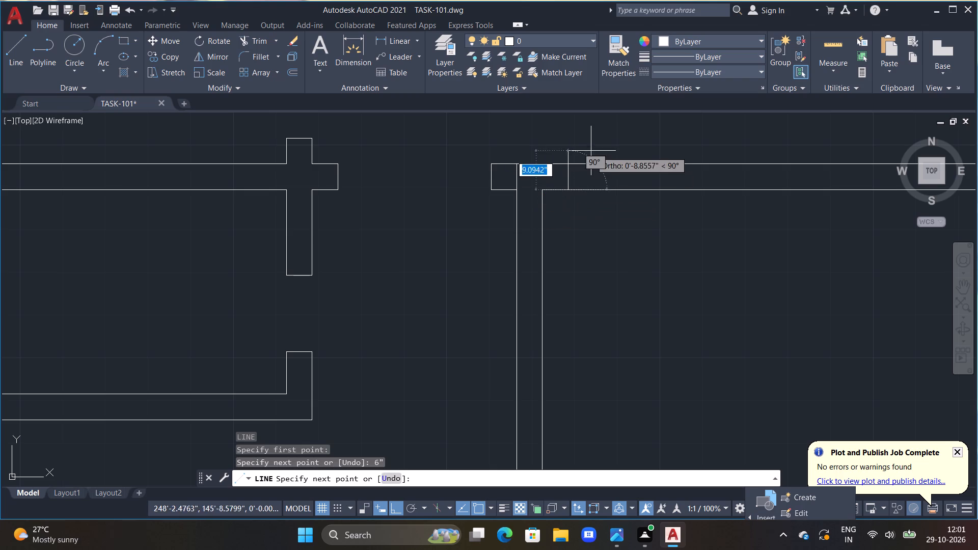
left_click(580, 145)
key("Escape")
Trim the new line's overshoot above the horizontal partition and the line crossing the junction beside the 6" stub.
type("TR")
key("space")
key("space")
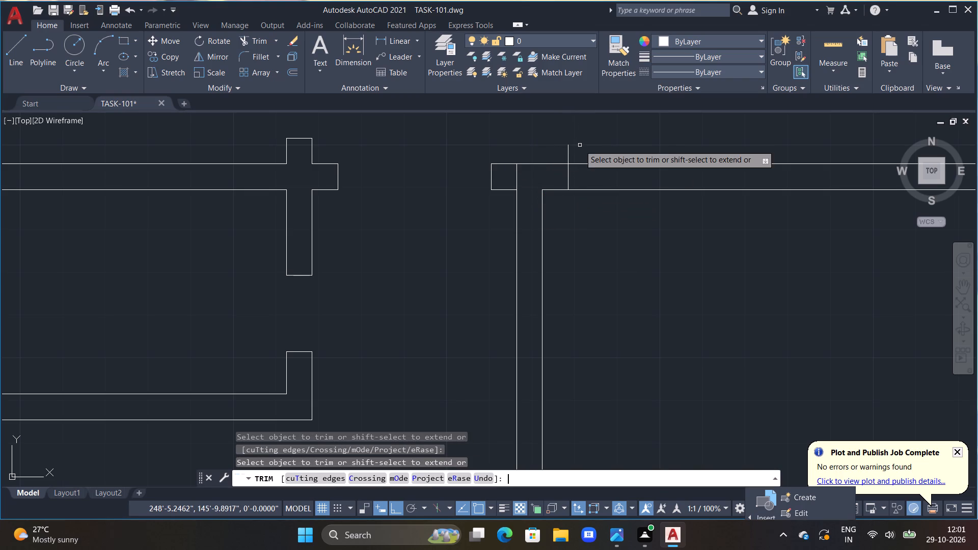
left_click(567, 149)
left_click(517, 175)
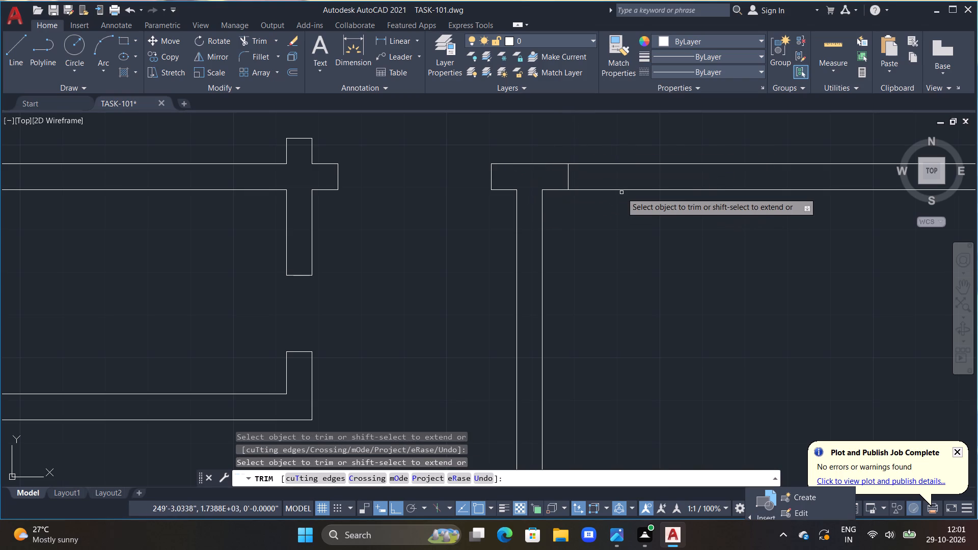
scroll(622, 206, "down", 1)
scroll(640, 246, "down", 1)
middle_click_drag(642, 253, 537, 201)
scroll(539, 209, "down", 1)
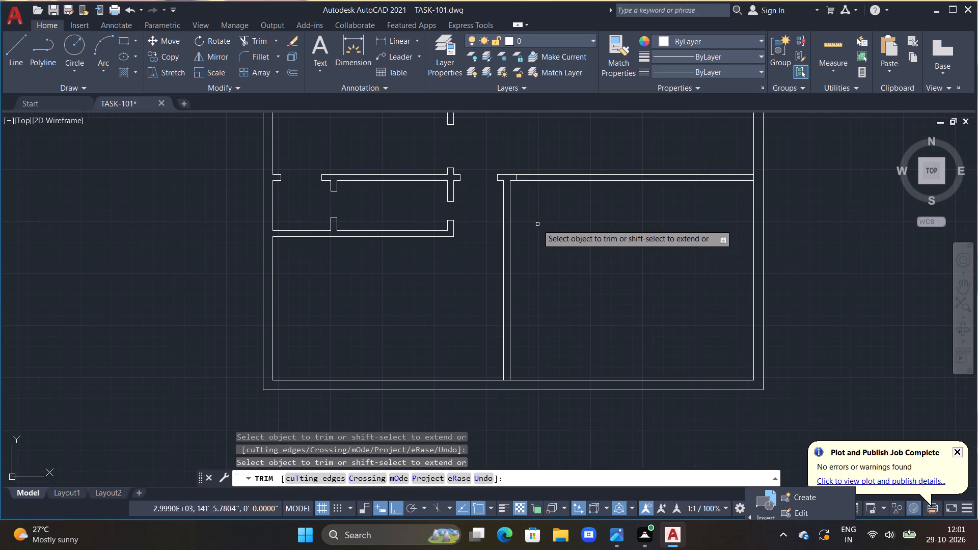
scroll(474, 386, "down", 1)
scroll(472, 363, "up", 1)
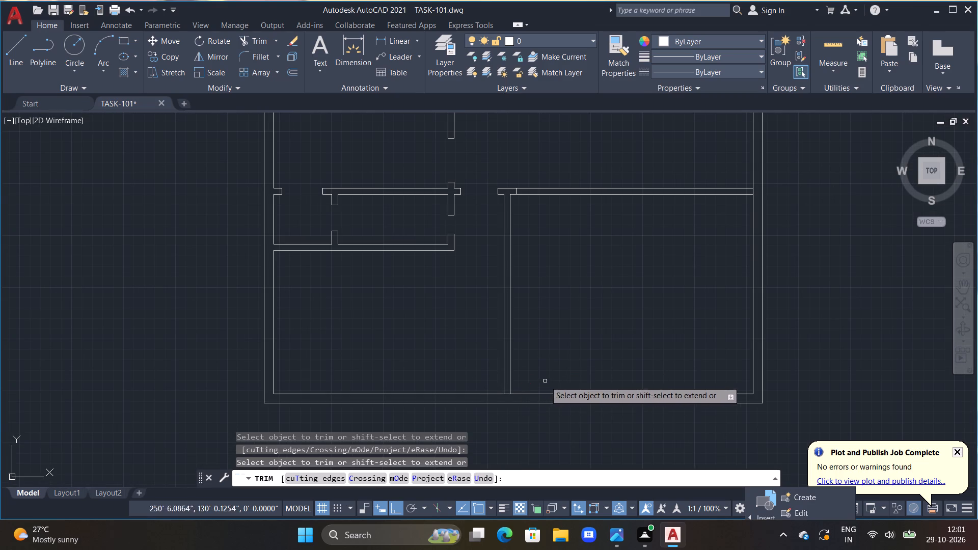
key("Escape")
key("Escape")
Extend both lines of the bottom-right room's vertical partition down to the outer line of the bottom exterior wall.
type("EX")
key("space")
left_click(505, 385)
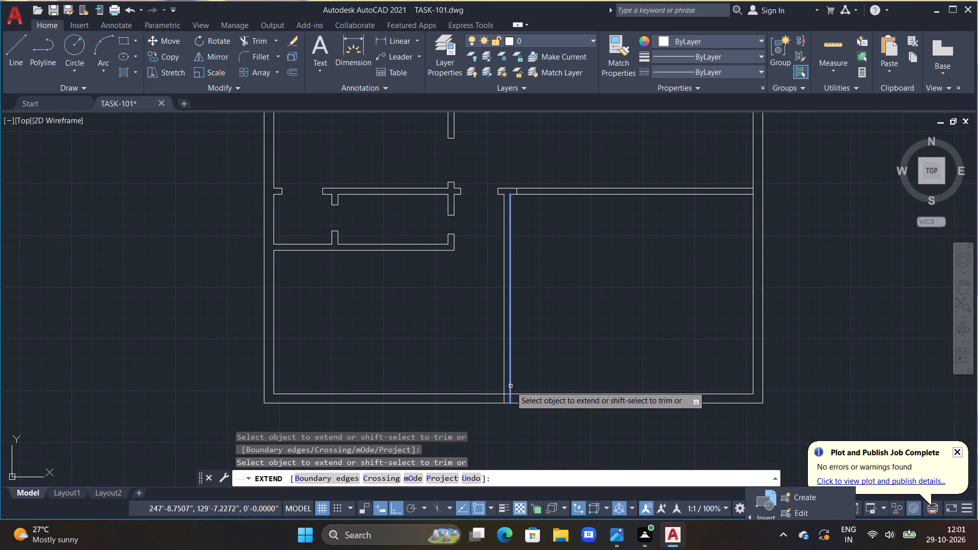
left_click(510, 386)
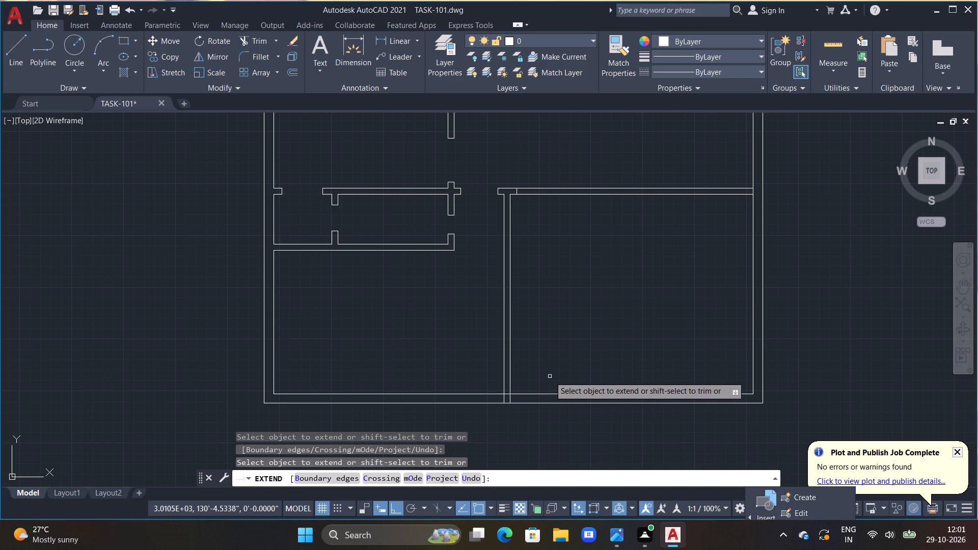
key("Escape")
key("Escape")
Offset the right exterior wall's inner line 12'9" inward, and offset the copy another 6" to form a vertical partition.
middle_click_drag(549, 330, 521, 401)
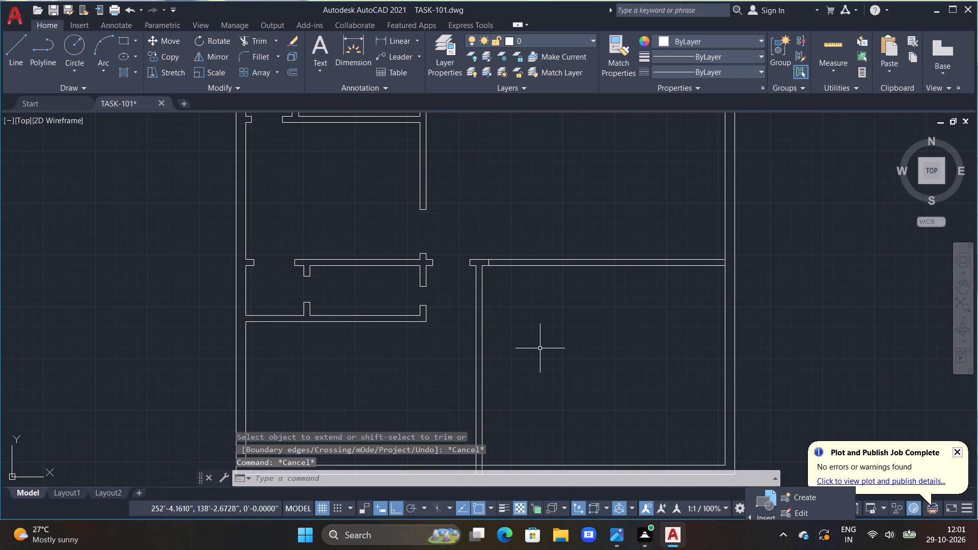
scroll(510, 273, "up", 2)
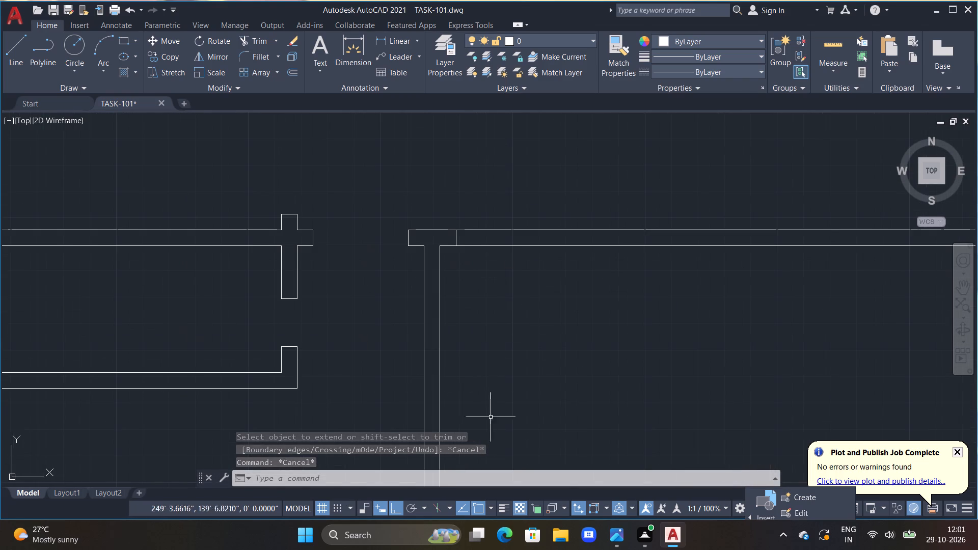
scroll(580, 344, "down", 1)
middle_click_drag(623, 337, 544, 426)
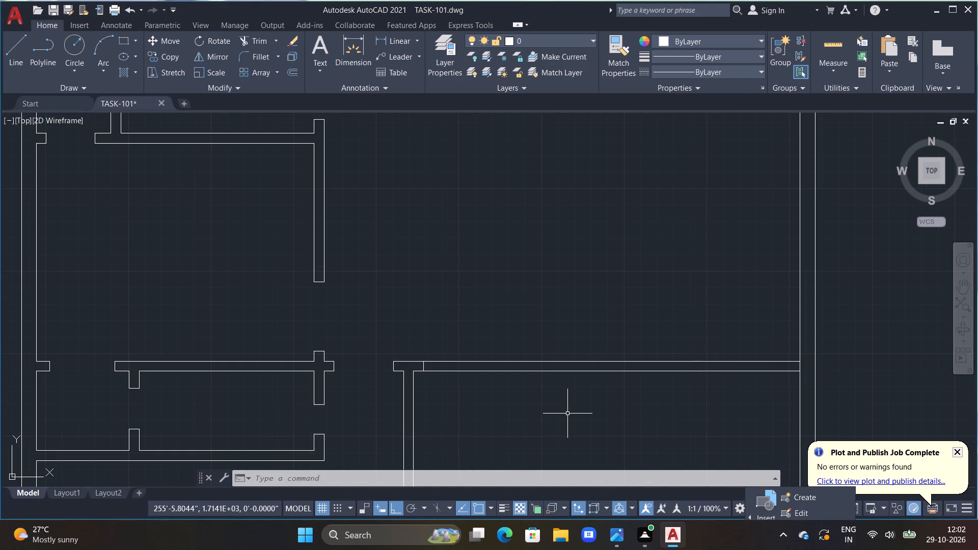
type("OFF")
key("space")
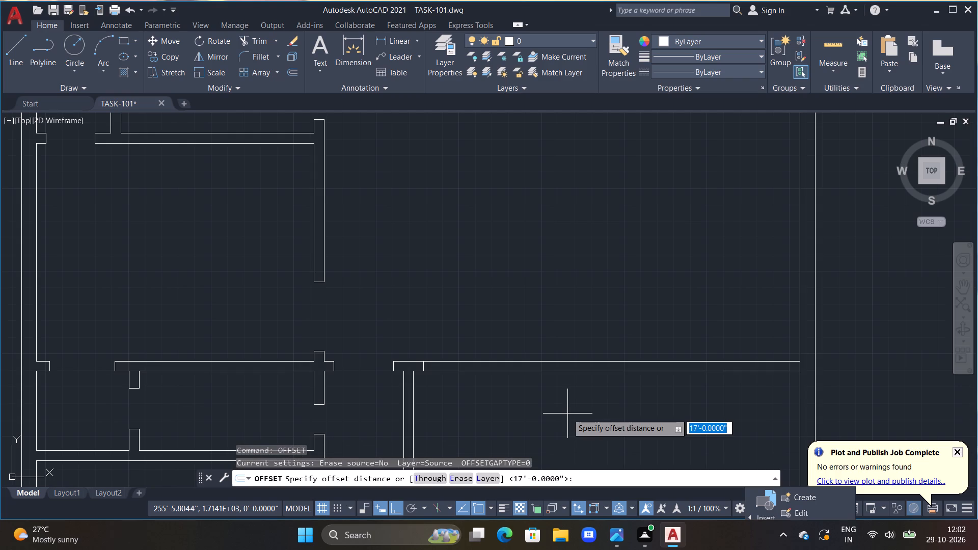
type("12'9\"")
key("Return")
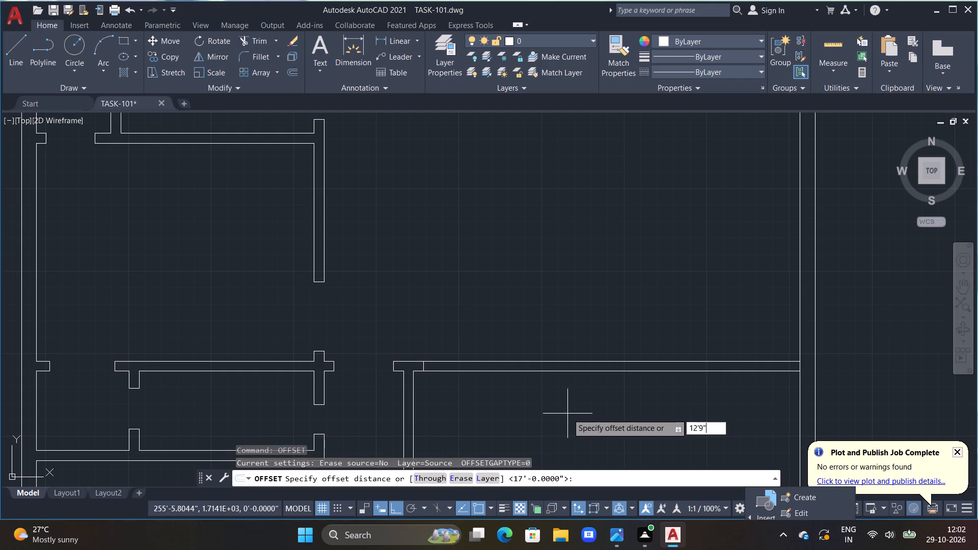
scroll(692, 350, "down", 2)
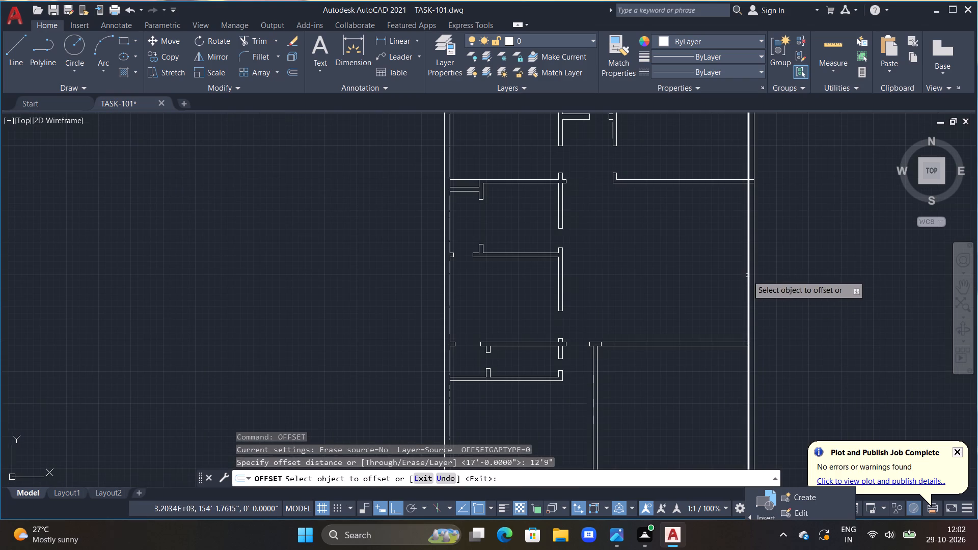
double_click(748, 278)
double_click(687, 286)
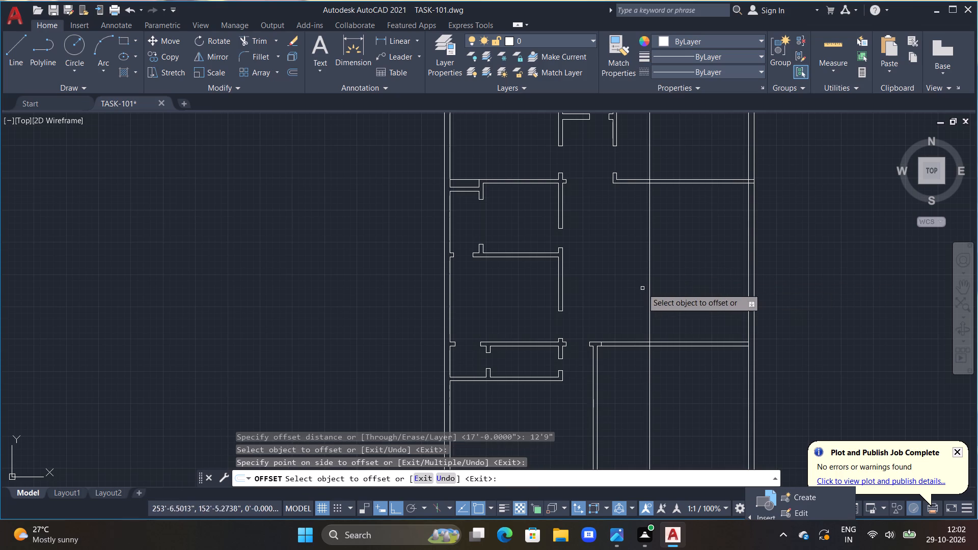
left_click_drag(649, 295, 645, 295)
type("6\"")
key("Return")
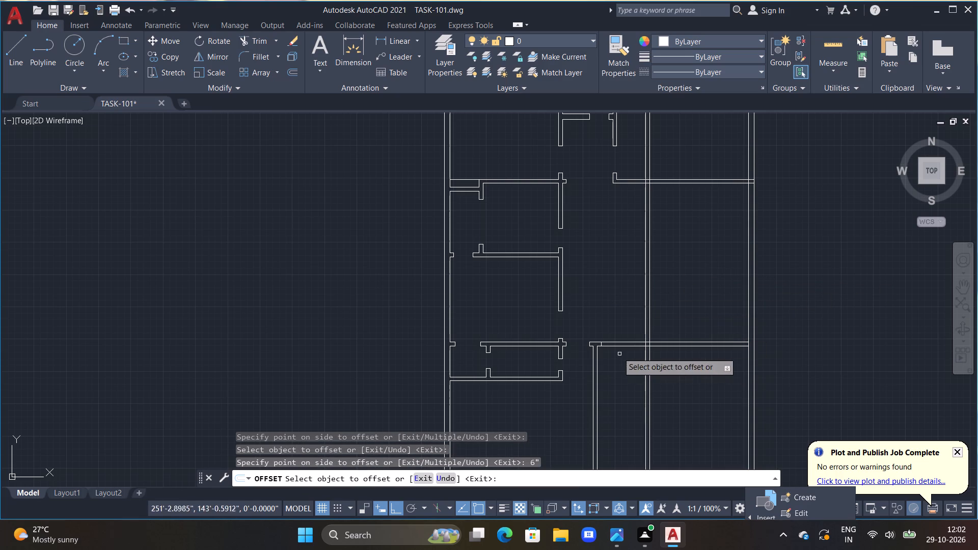
Offset the top line of the bottom-right room's horizontal partition 7'10" upward, and offset the copy another 6" upward.
left_click(681, 342)
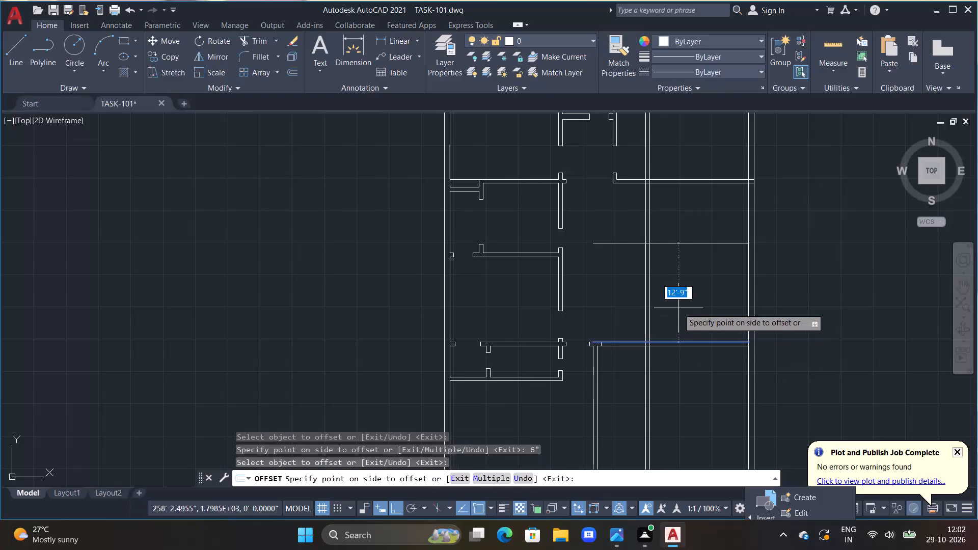
key("7")
type("'10\"")
key("Return")
double_click(683, 280)
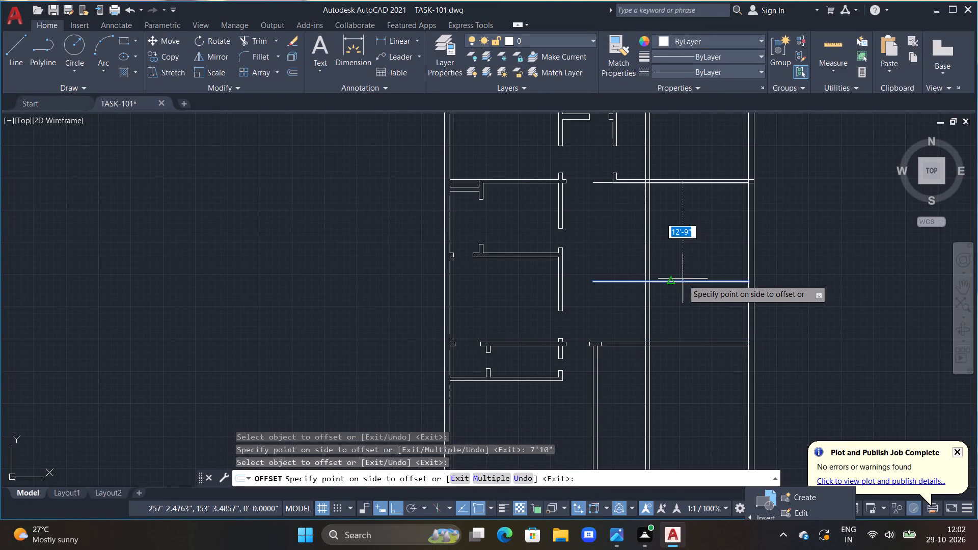
type("6\"")
key("Return")
key("Escape")
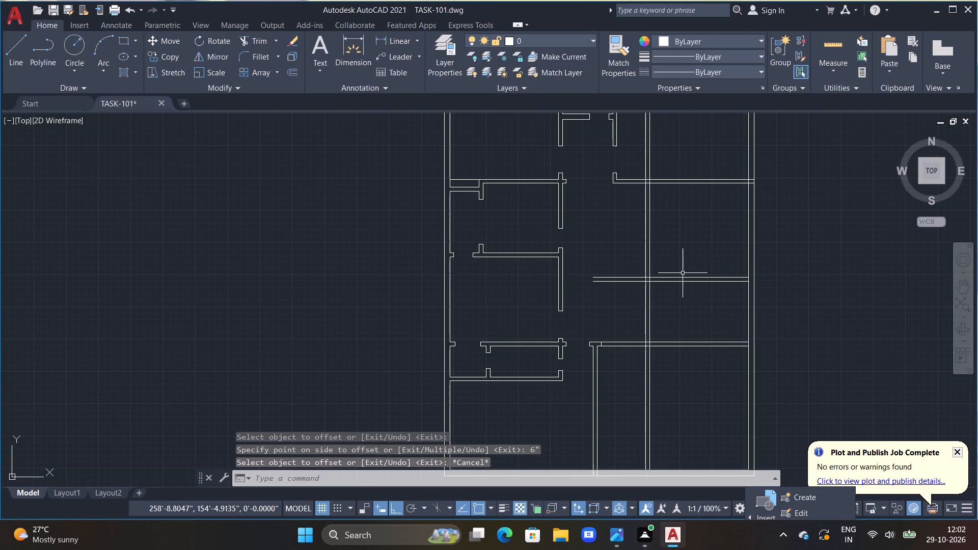
Trim the new vertical partition lines everywhere above the new horizontal partition, including inside the upper horizontal partition.
type("TR")
key("space")
left_click_drag(661, 129, 639, 143)
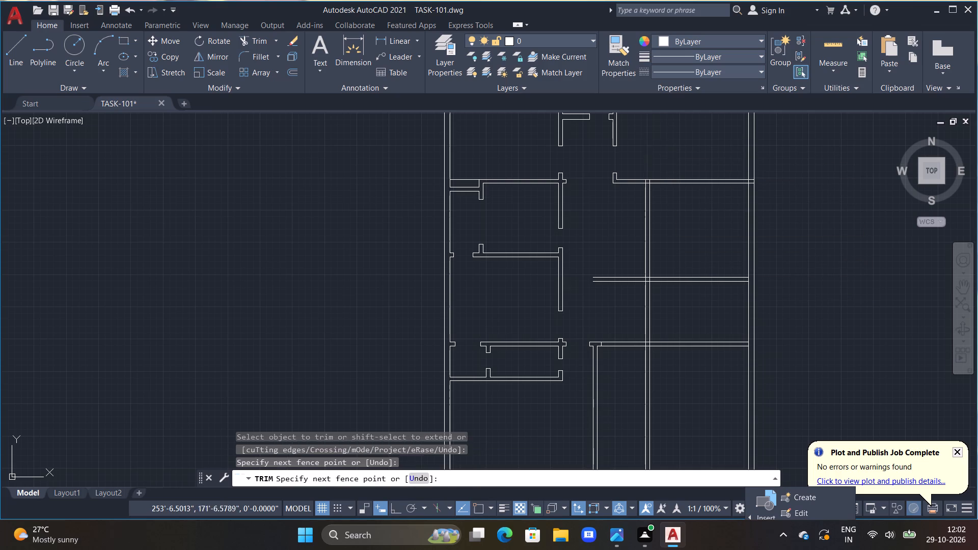
left_click(639, 143)
left_click_drag(639, 143, 641, 142)
left_click(653, 151)
scroll(648, 175, "up", 3)
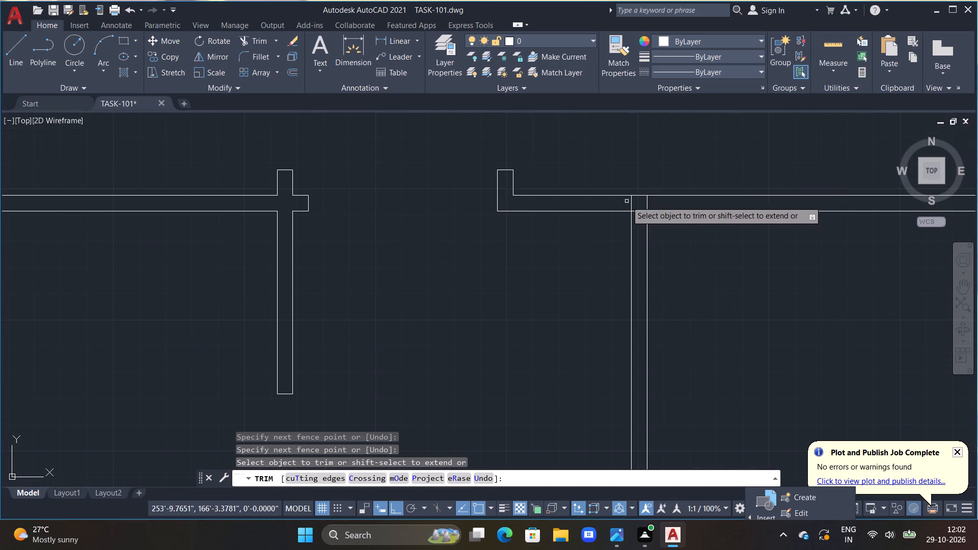
left_click_drag(627, 201, 631, 201)
double_click(656, 202)
double_click(655, 203)
scroll(673, 255, "down", 1)
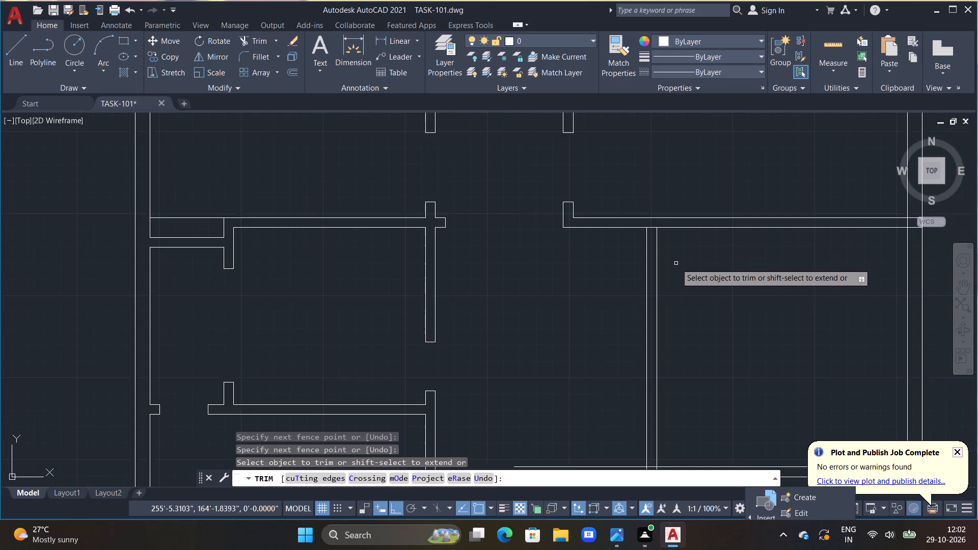
scroll(676, 264, "down", 3)
middle_click_drag(689, 287, 682, 267)
left_click_drag(681, 267, 646, 274)
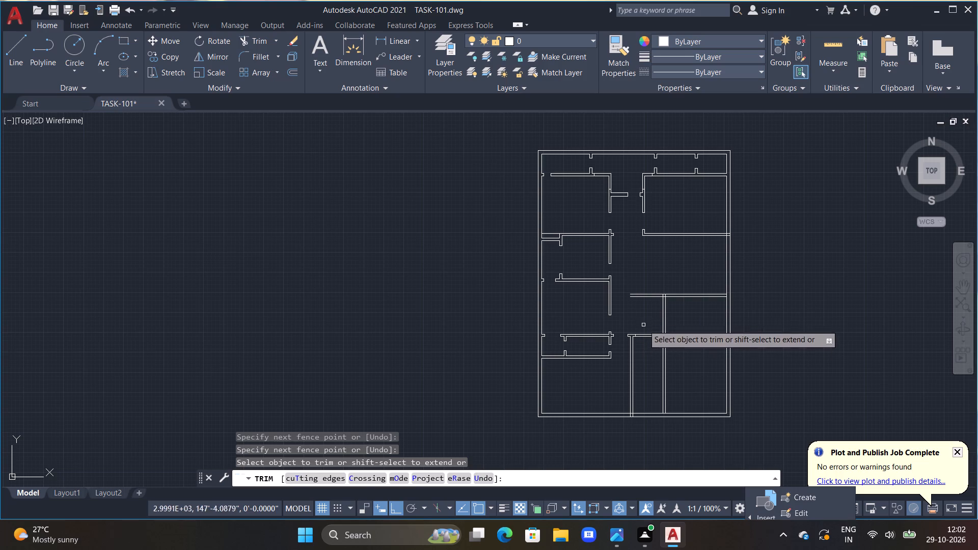
Trim the lower horizontal partition between the T-shaped stub and the new vertical partition, and the new vertical lines below that partition.
left_click_drag(644, 325, 650, 366)
left_click(650, 366)
left_click_drag(650, 367, 684, 377)
left_click(685, 377)
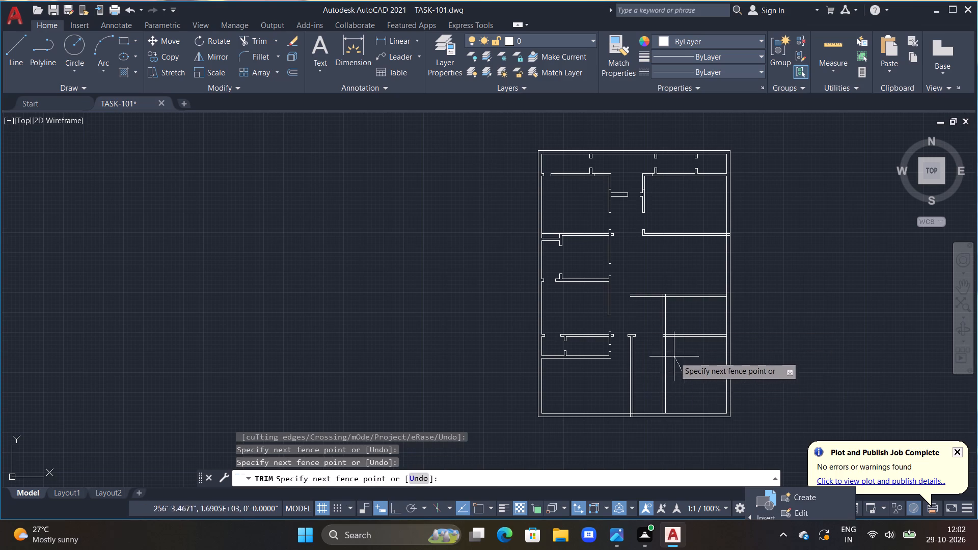
left_click(660, 358)
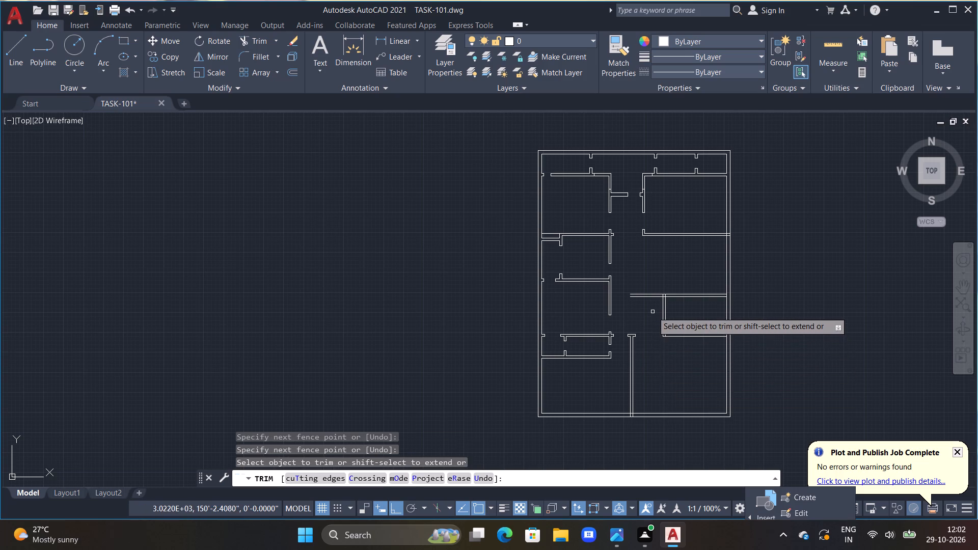
scroll(653, 311, "up", 3)
scroll(579, 276, "down", 1)
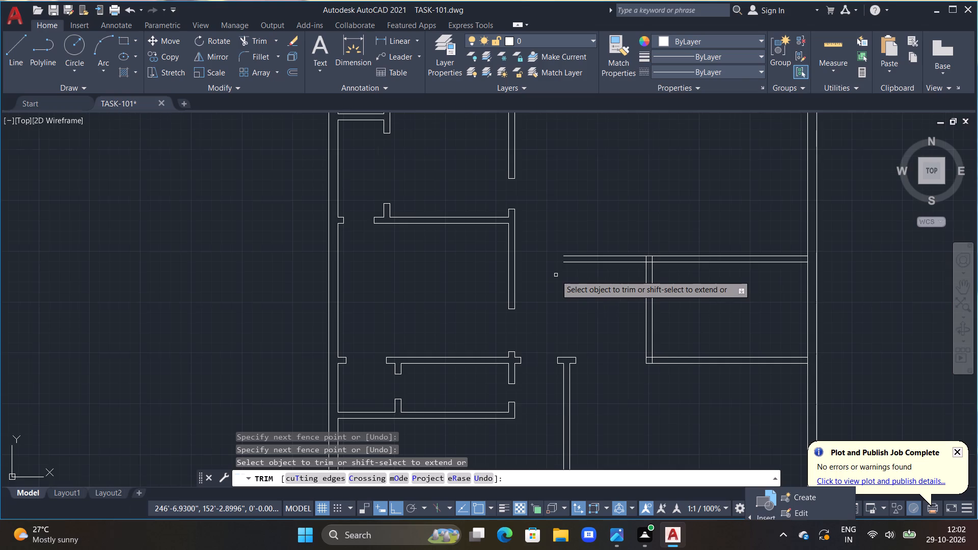
scroll(556, 275, "up", 1)
key("Escape")
key("Escape")
Extend both lines of the new horizontal partition left to the vertical partition of the left-hand rooms.
type("EX")
key("space")
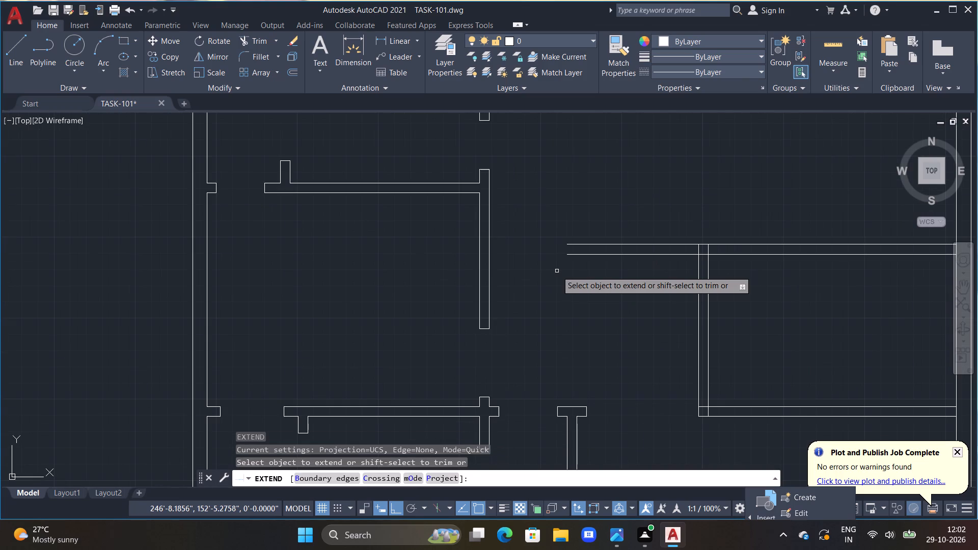
double_click(574, 253)
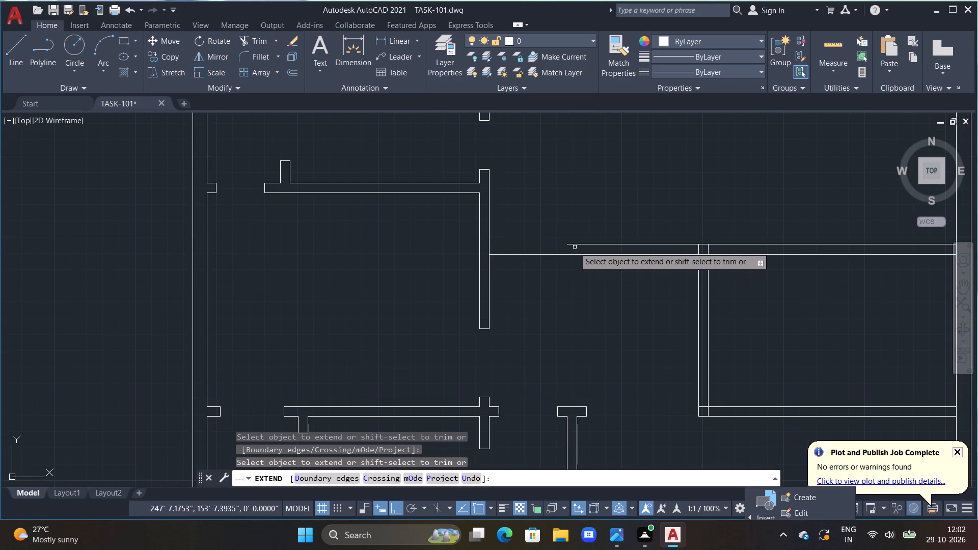
left_click(575, 246)
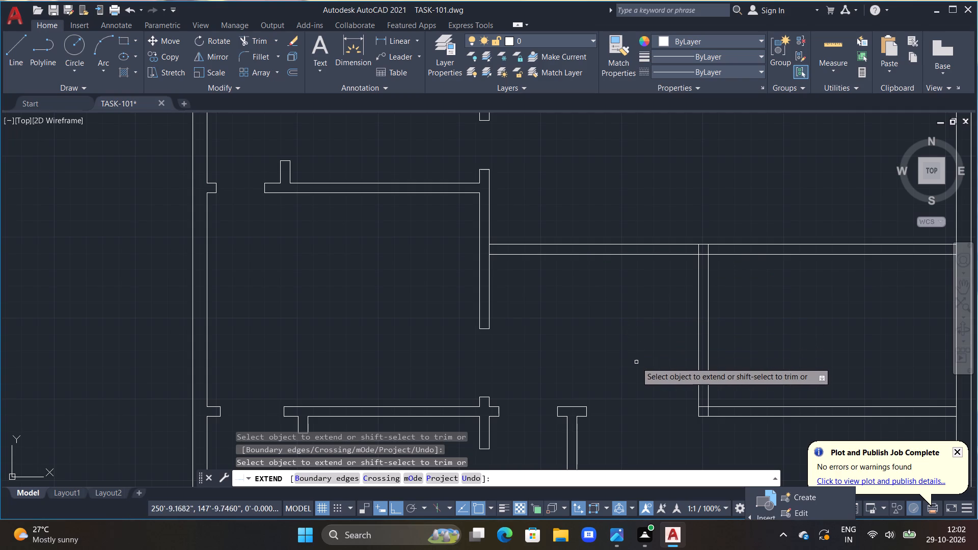
key("Escape")
key("Escape")
key("Escape")
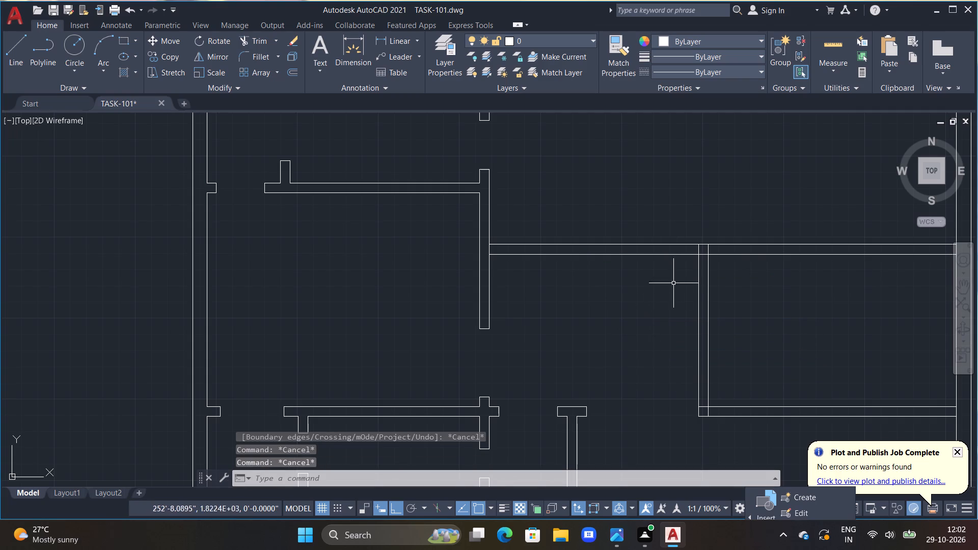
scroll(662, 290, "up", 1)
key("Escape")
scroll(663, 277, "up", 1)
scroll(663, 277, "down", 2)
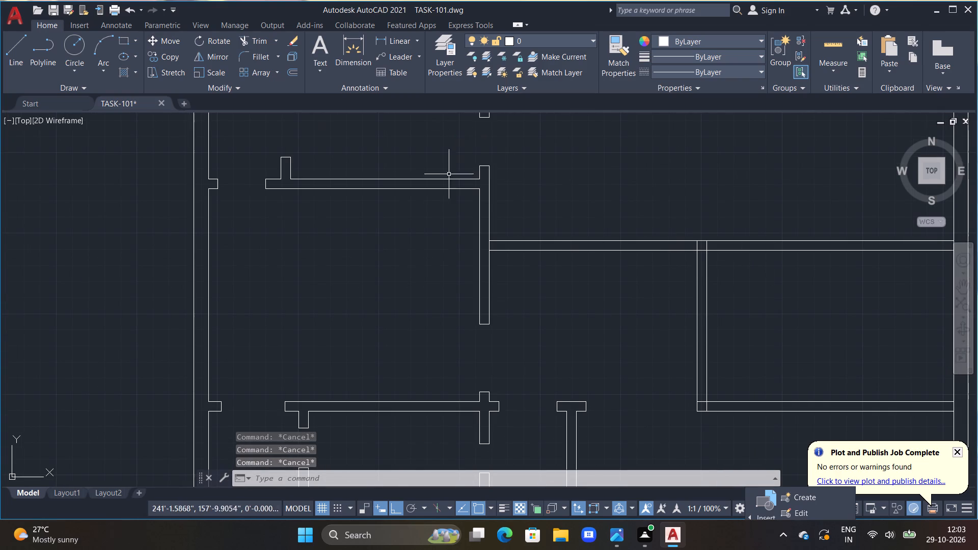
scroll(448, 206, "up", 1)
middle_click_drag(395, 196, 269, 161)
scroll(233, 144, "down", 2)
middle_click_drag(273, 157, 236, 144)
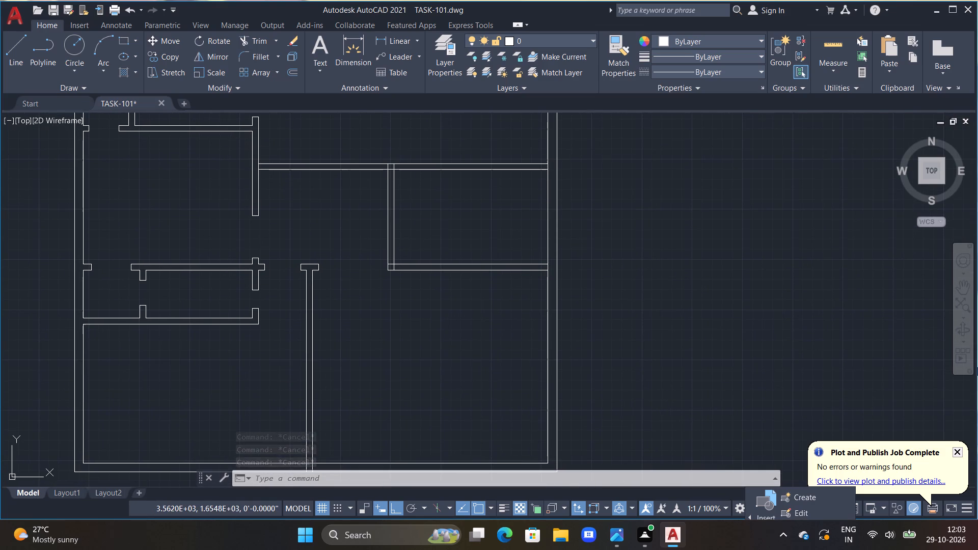
Draw a 6" by 6" stub extending left from the lower end of the right-hand middle room's vertical partition, closing it back to the partition.
scroll(378, 282, "up", 2)
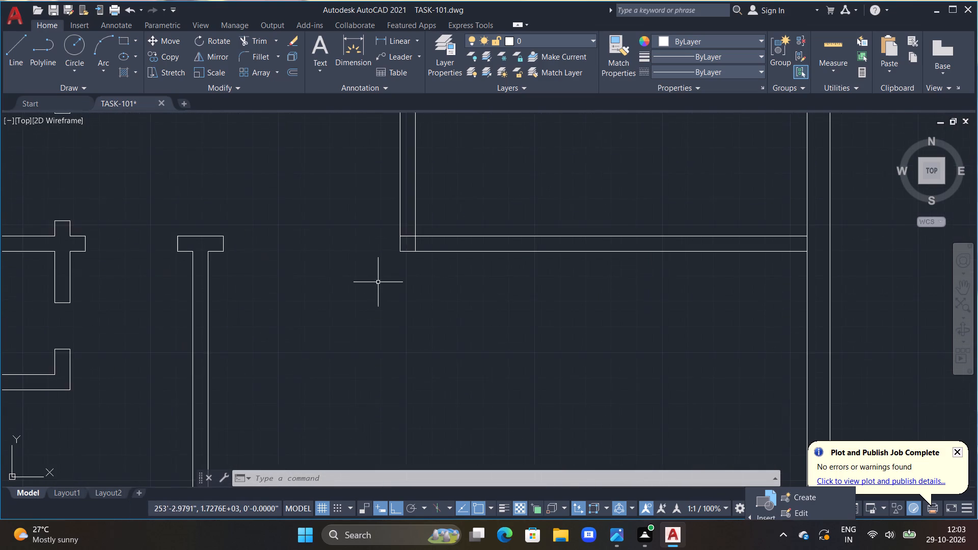
middle_click(378, 282)
middle_click_drag(385, 291, 451, 368)
scroll(445, 352, "down", 2)
scroll(434, 337, "up", 1)
key("Escape")
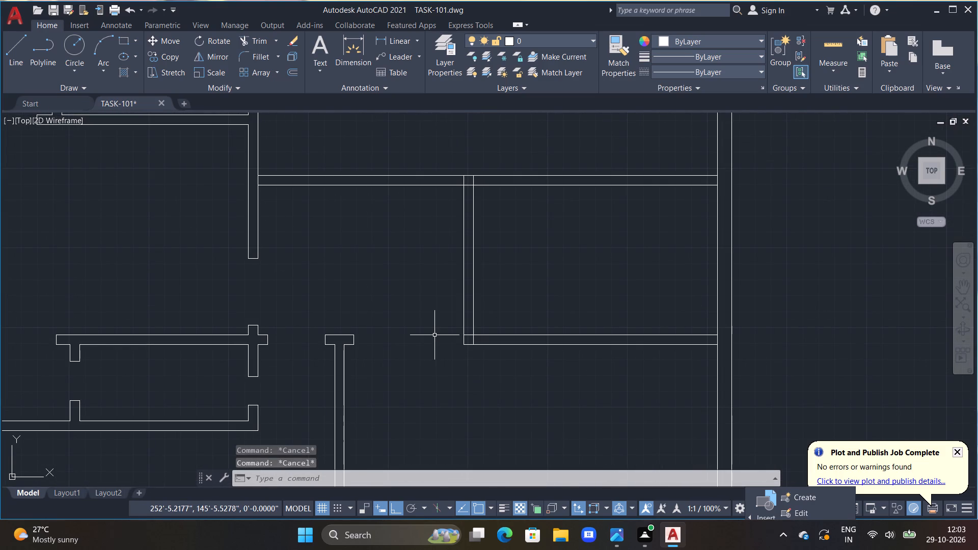
type("L")
key("space")
left_click_drag(464, 344, 456, 344)
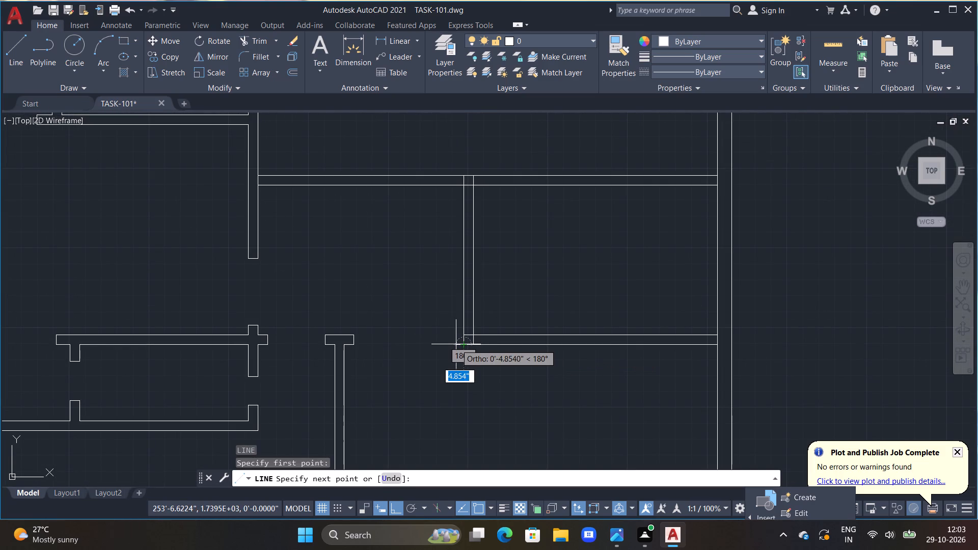
type("6\"")
key("Return")
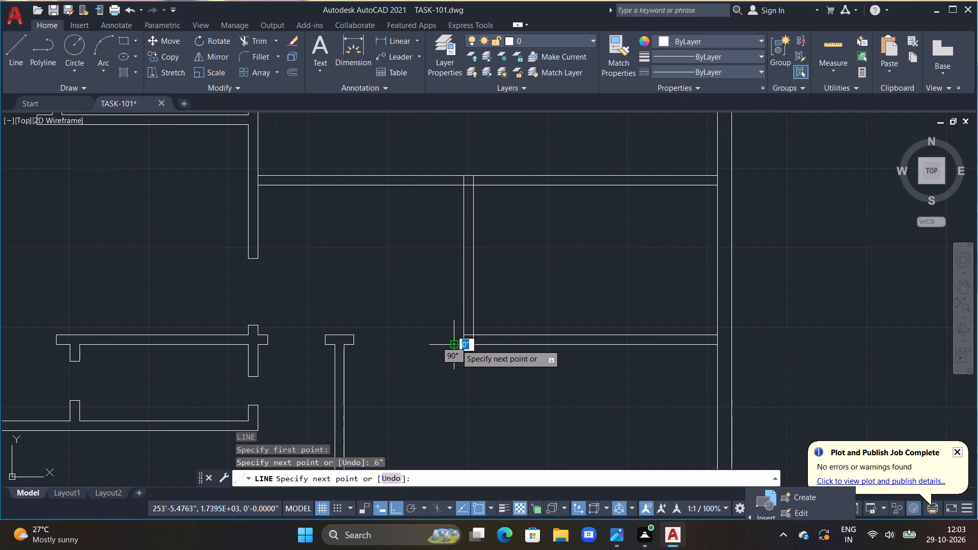
type("6\"")
key("Return")
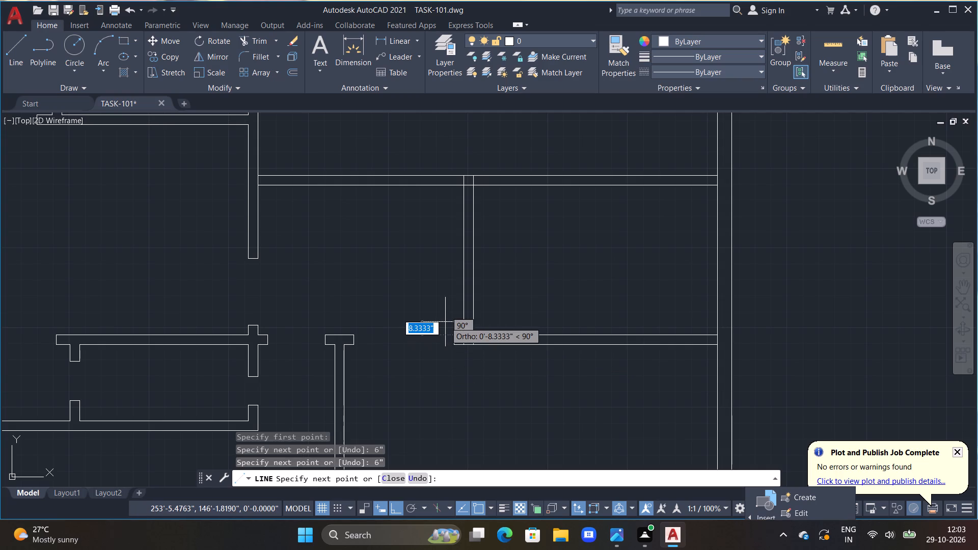
scroll(465, 333, "up", 1)
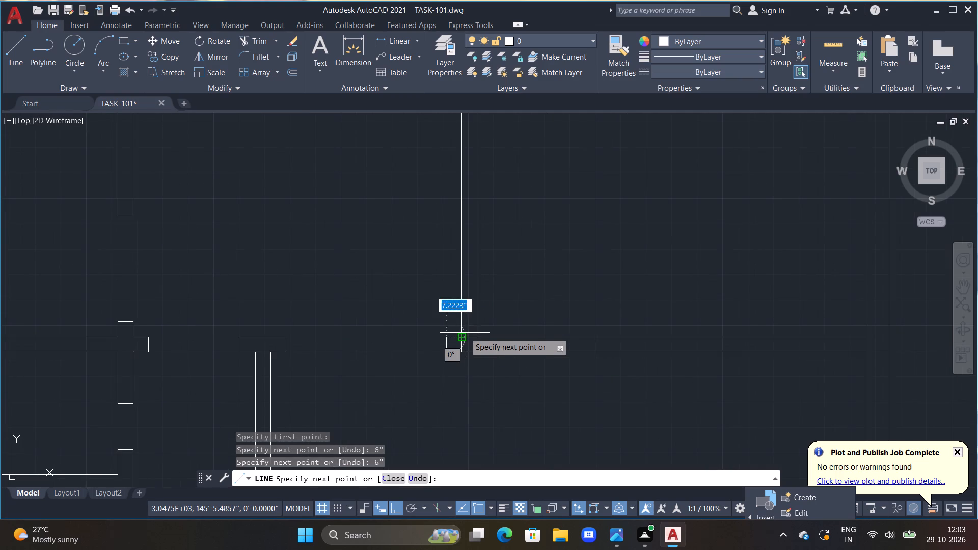
double_click(464, 336)
key("Escape")
scroll(458, 236, "down", 2)
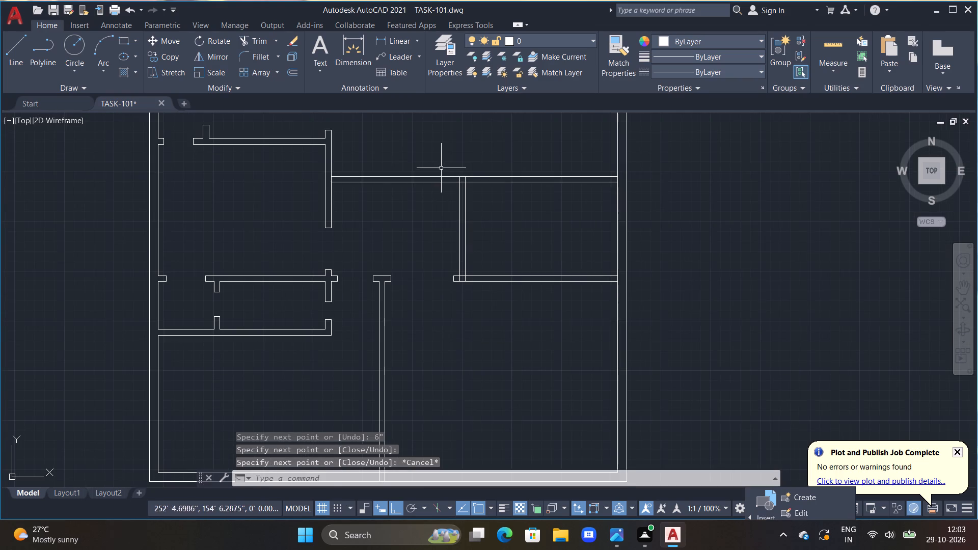
Draw a 6" by 6" line outline left of the vertical partition's upper end, within the right-hand middle room's upper horizontal partition.
scroll(453, 178, "up", 2)
type("L")
key("space")
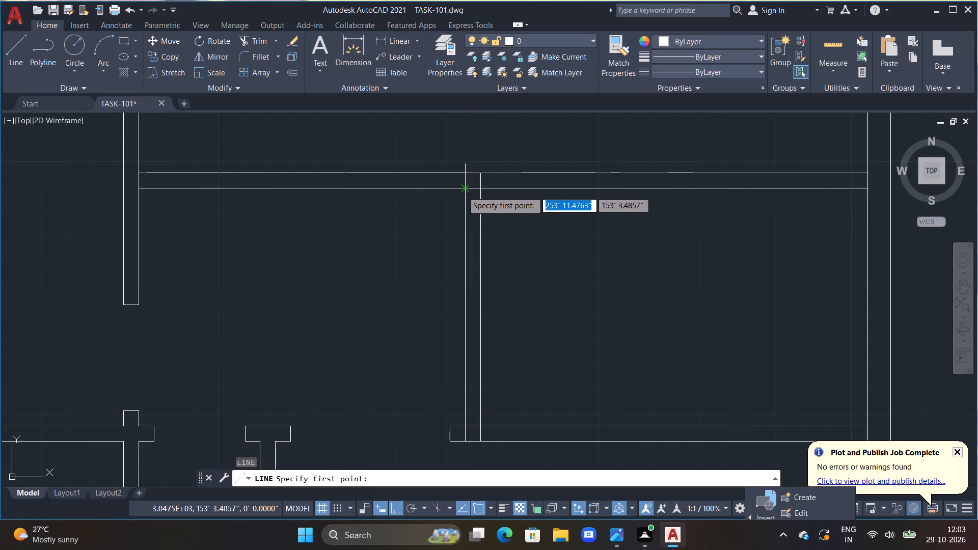
left_click_drag(462, 189, 443, 191)
type("6\"")
key("Return")
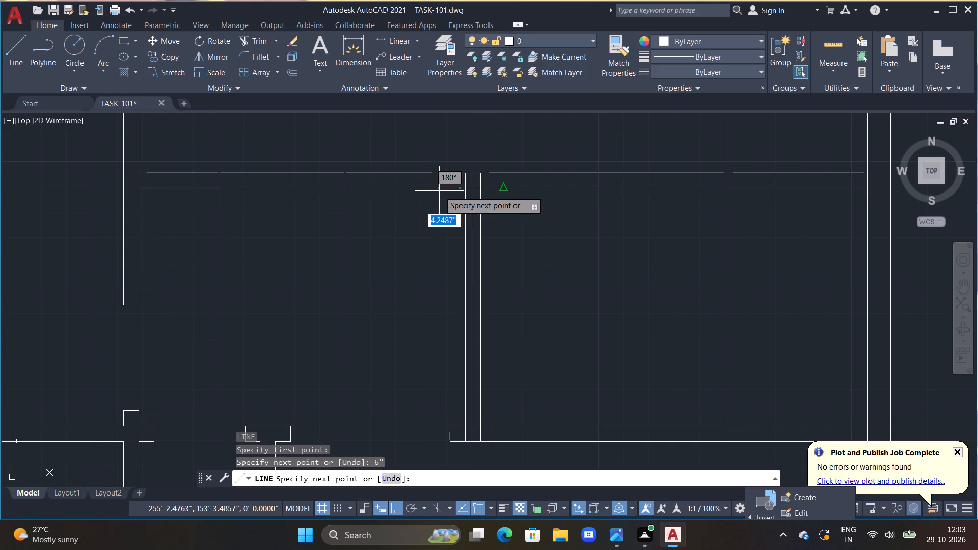
type("6\"")
key("Return")
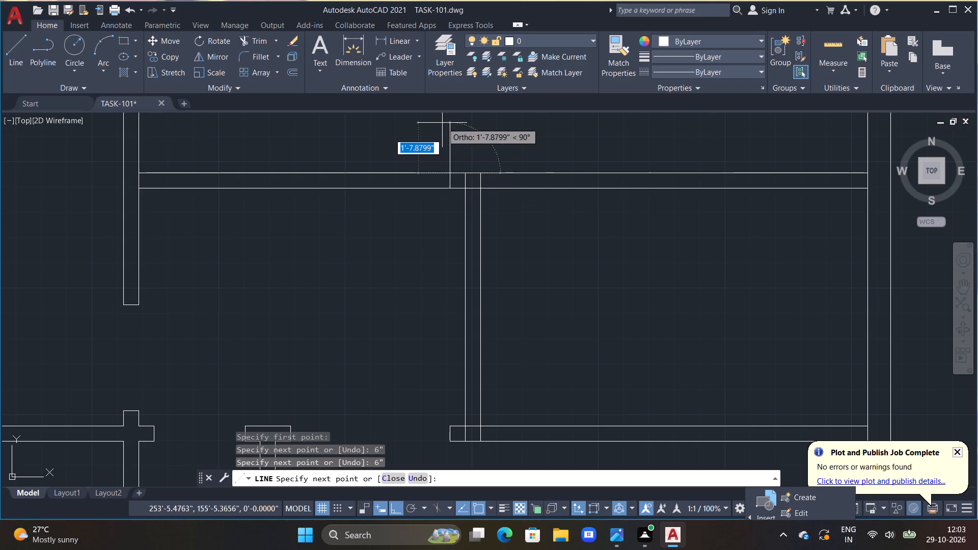
left_click(466, 176)
key("Escape")
scroll(465, 182, "down", 2)
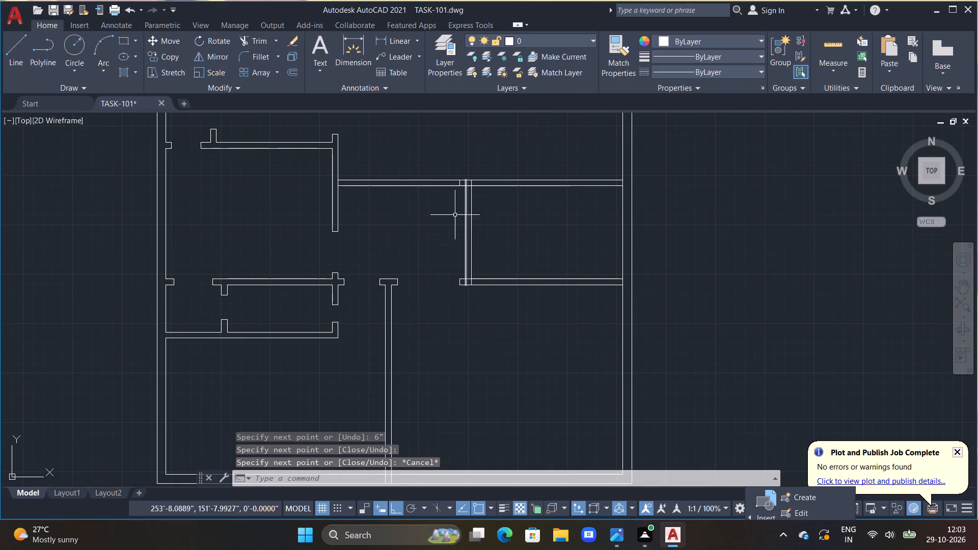
Trim the overlapping wall lines inside the junction of the vertical partition and the lower horizontal partition.
middle_click_drag(411, 204, 417, 227)
key("t")
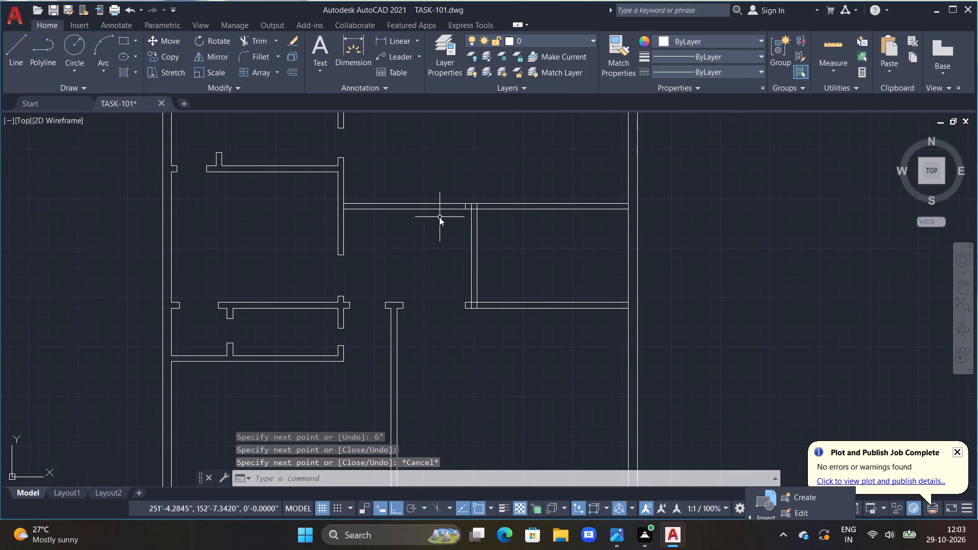
type("R")
key("space")
scroll(471, 307, "up", 2)
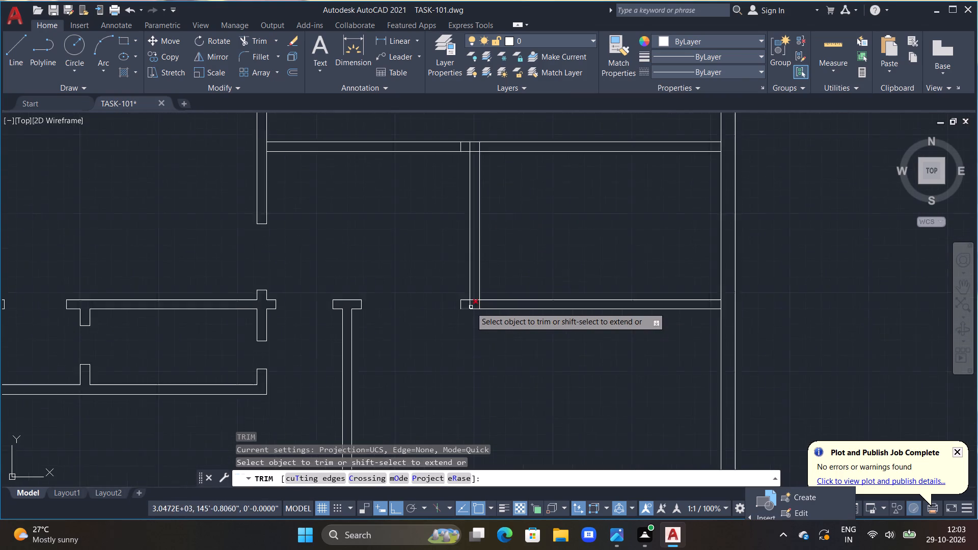
scroll(471, 307, "up", 1)
left_click_drag(460, 302, 478, 286)
left_click_drag(479, 292, 483, 295)
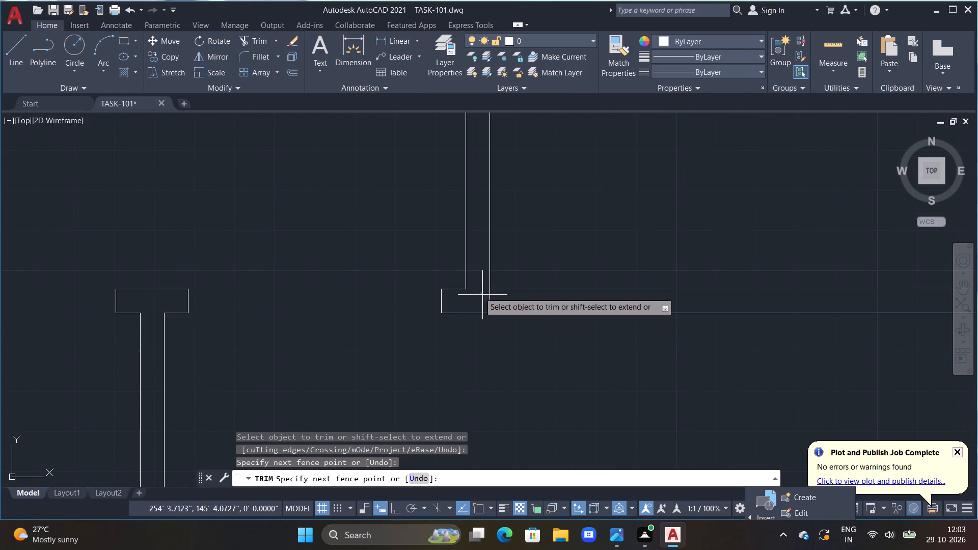
left_click_drag(483, 295, 496, 299)
scroll(464, 319, "down", 1)
scroll(416, 289, "down", 2)
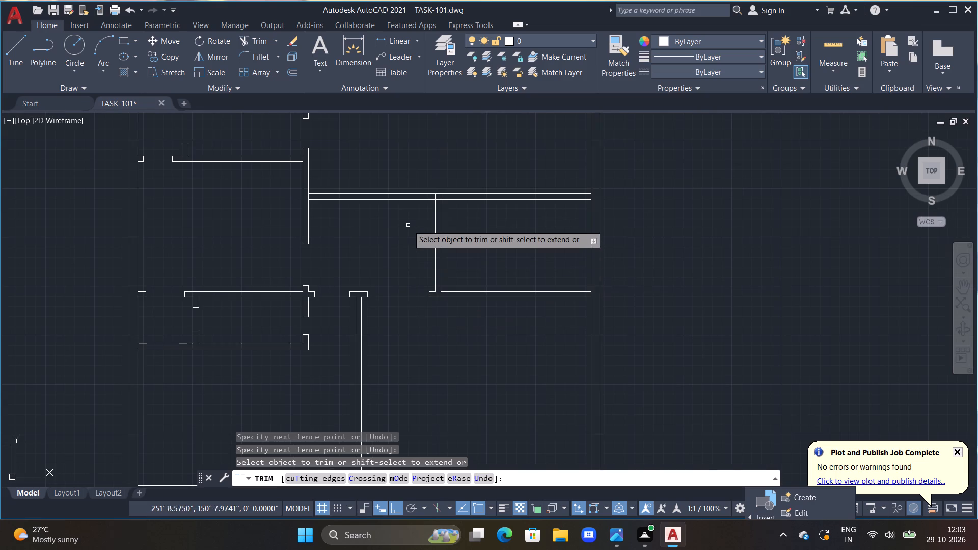
Trim the vertical lines and the lower horizontal line inside the junction of the vertical partition and the upper horizontal partition.
middle_click_drag(402, 218, 414, 267)
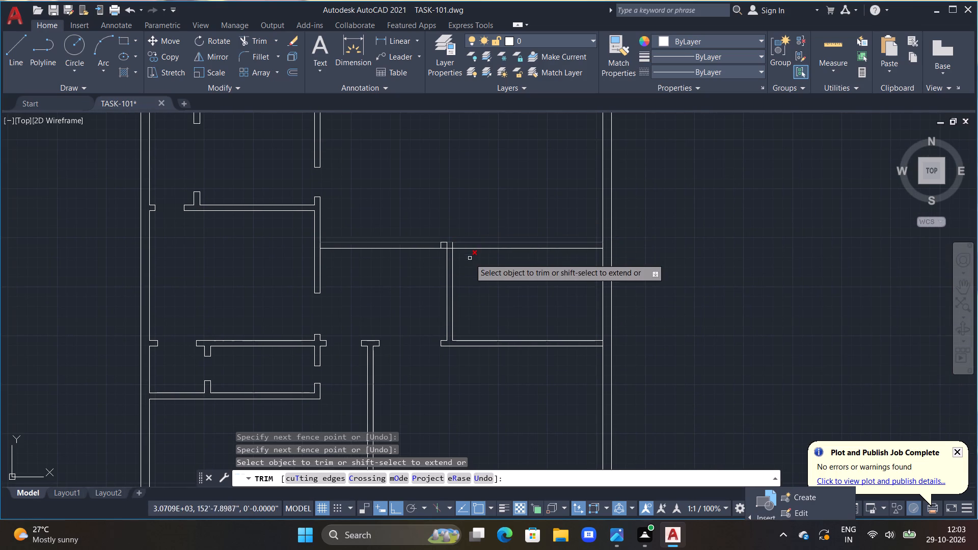
scroll(445, 242, "up", 2)
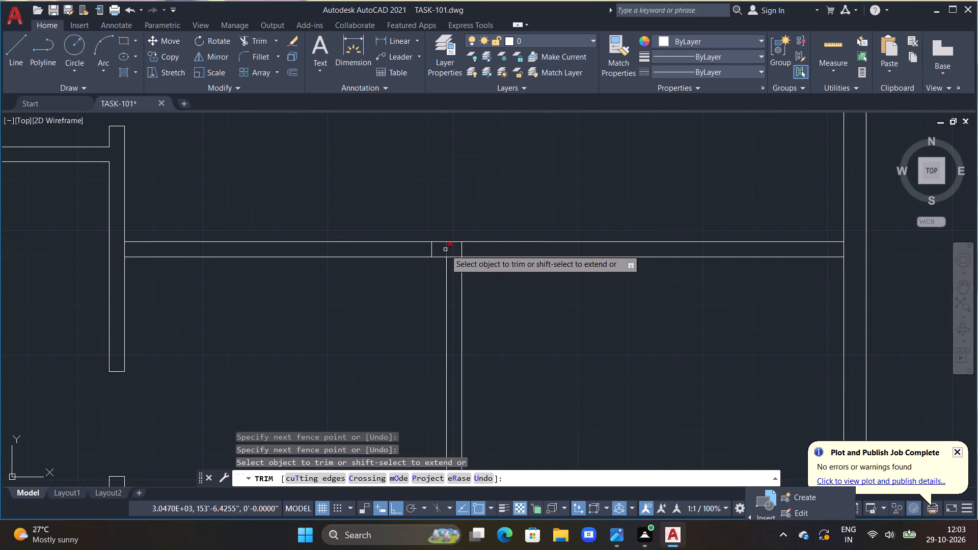
left_click(445, 250)
left_click(464, 249)
left_click(455, 252)
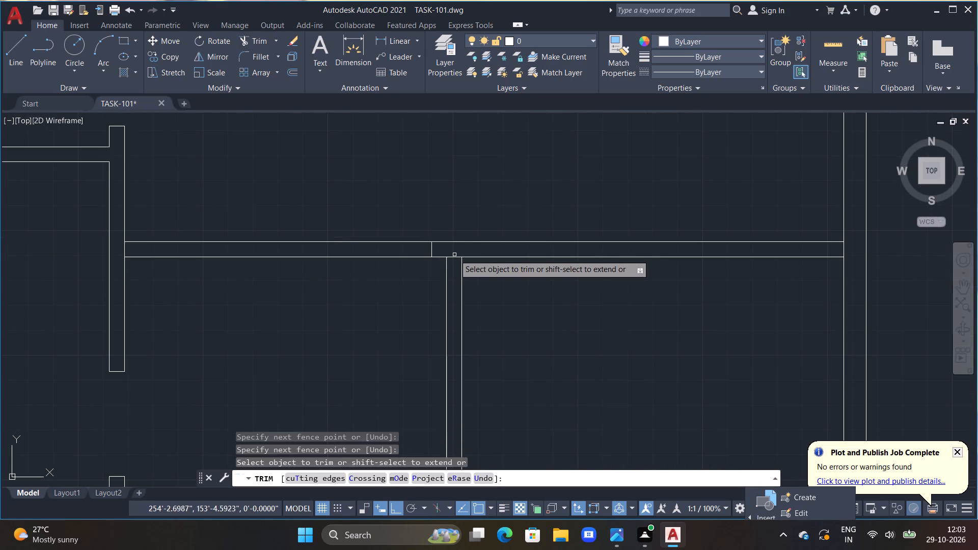
left_click(452, 256)
scroll(563, 296, "down", 2)
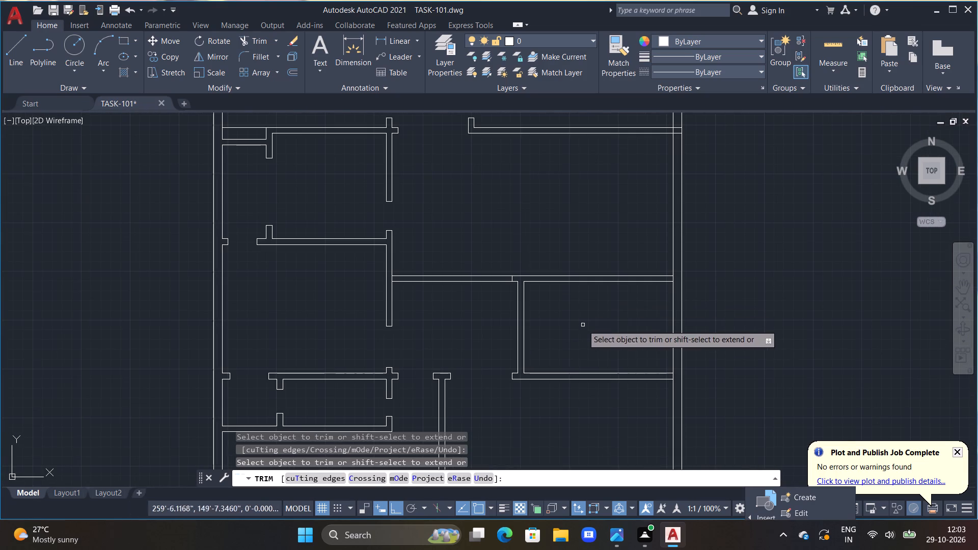
middle_click_drag(558, 331, 522, 302)
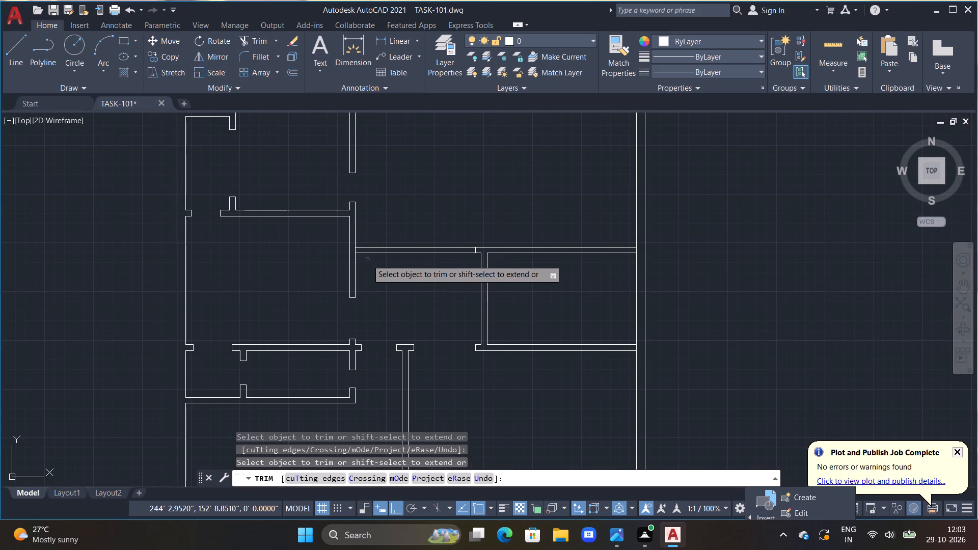
scroll(367, 260, "up", 1)
key("Escape")
key("Escape")
scroll(367, 260, "up", 1)
key("Escape")
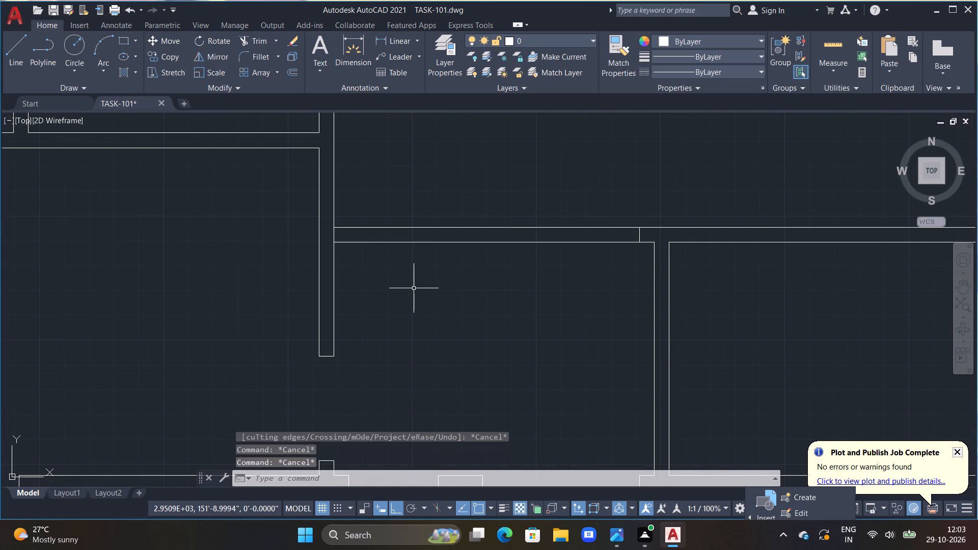
Draw a short vertical line across the upper horizontal partition, just right of the left-hand rooms' vertical partition.
key("l")
key("space")
left_click(352, 211)
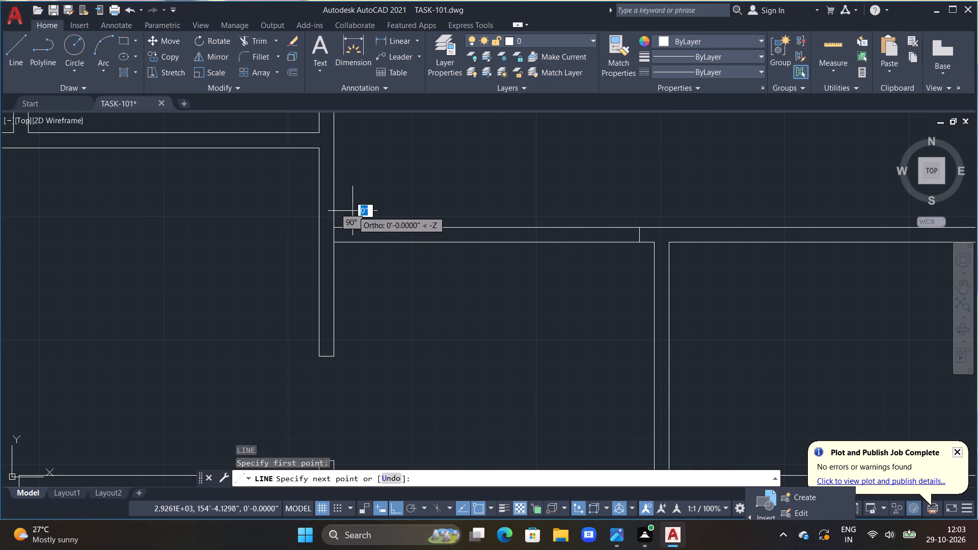
left_click(356, 260)
key("Escape")
Trim the upper horizontal partition between the short vertical line and the 6" stub, plus the line's overhangs and the wall line inside the left junction.
key("t")
key("r")
key("space")
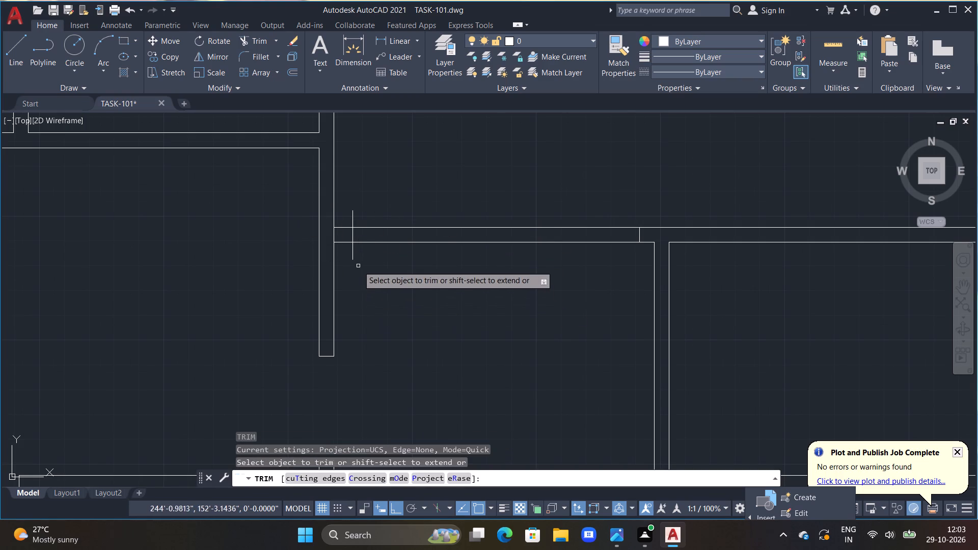
left_click(352, 251)
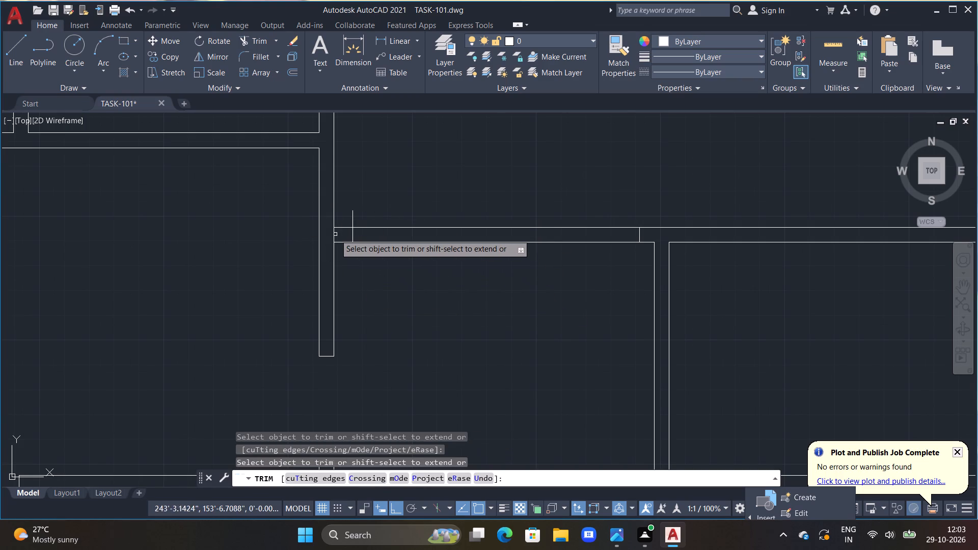
left_click(333, 234)
left_click_drag(351, 218, 360, 217)
left_click_drag(398, 224, 389, 283)
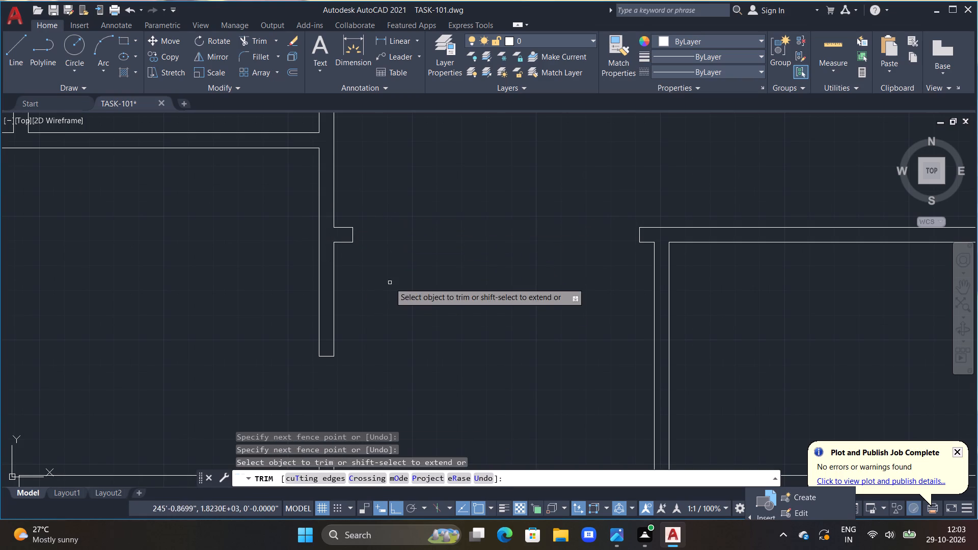
scroll(396, 266, "down", 2)
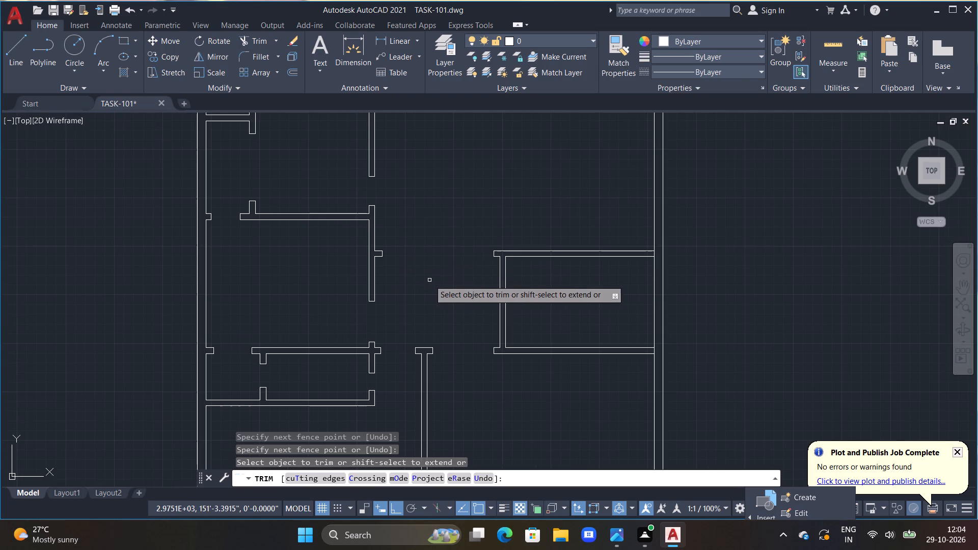
middle_click_drag(429, 280, 467, 248)
key("Escape")
key("Escape")
Draw two short horizontal lines across the right-hand middle room's vertical partition, one near its upper end and one near its lower end.
scroll(556, 254, "up", 2)
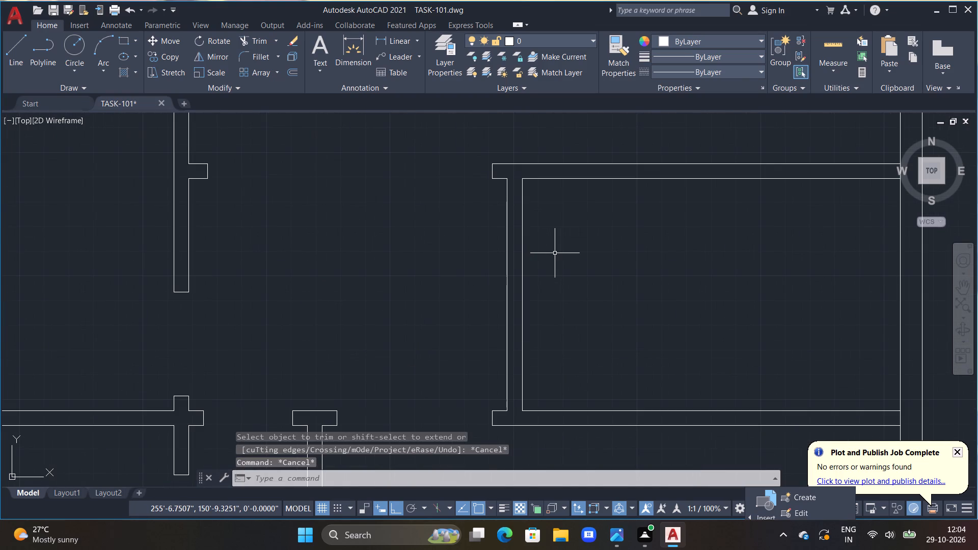
type("L")
key("space")
double_click(497, 197)
left_click(544, 196)
key("Escape")
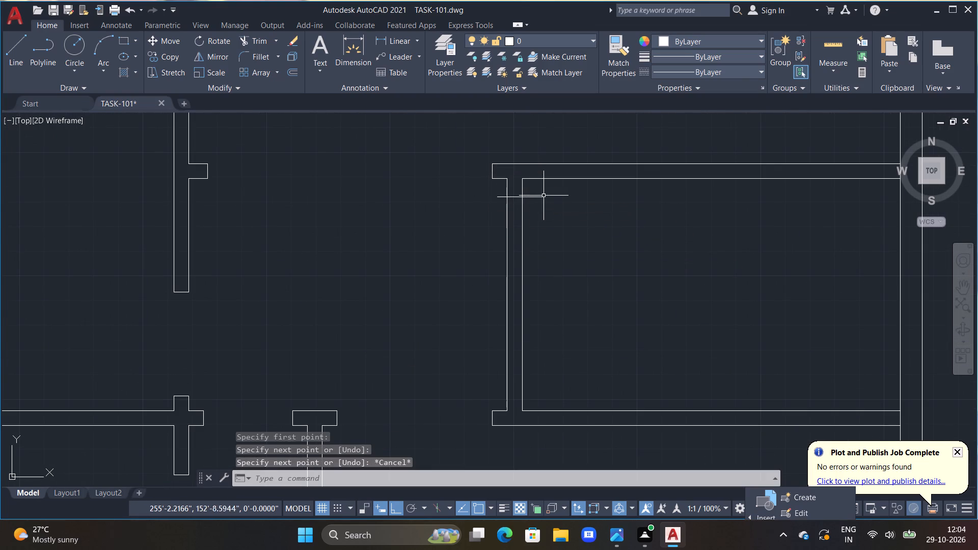
key("space")
key("Escape")
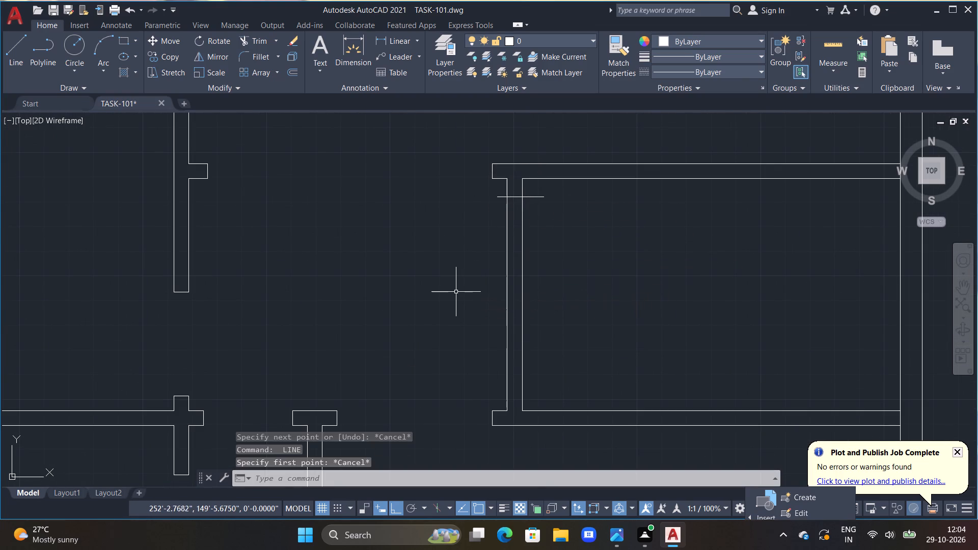
key("l")
key("space")
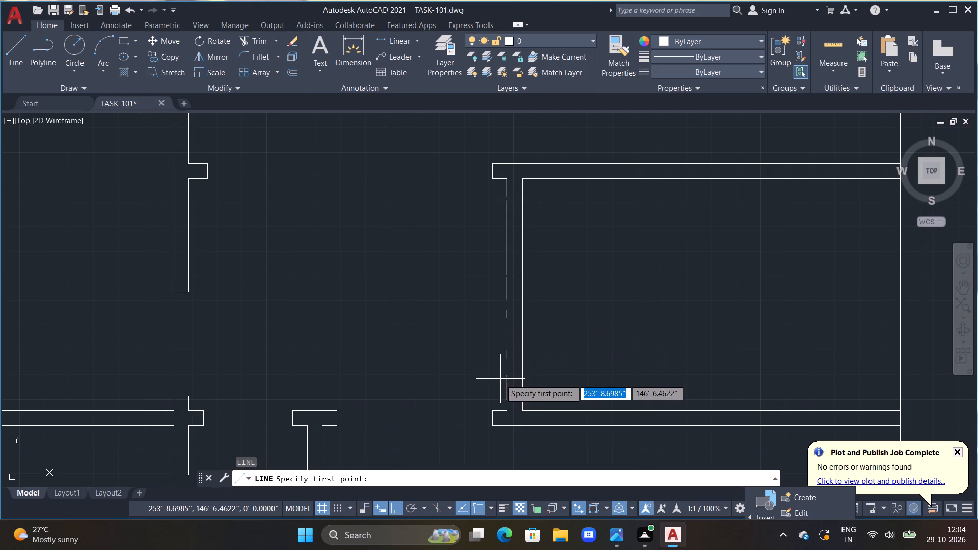
double_click(500, 379)
left_click(537, 377)
key("Escape")
Trim the right-hand middle room's vertical partition between the two short horizontal lines, plus both lines' overhangs, leaving upper and lower stubs.
key("t")
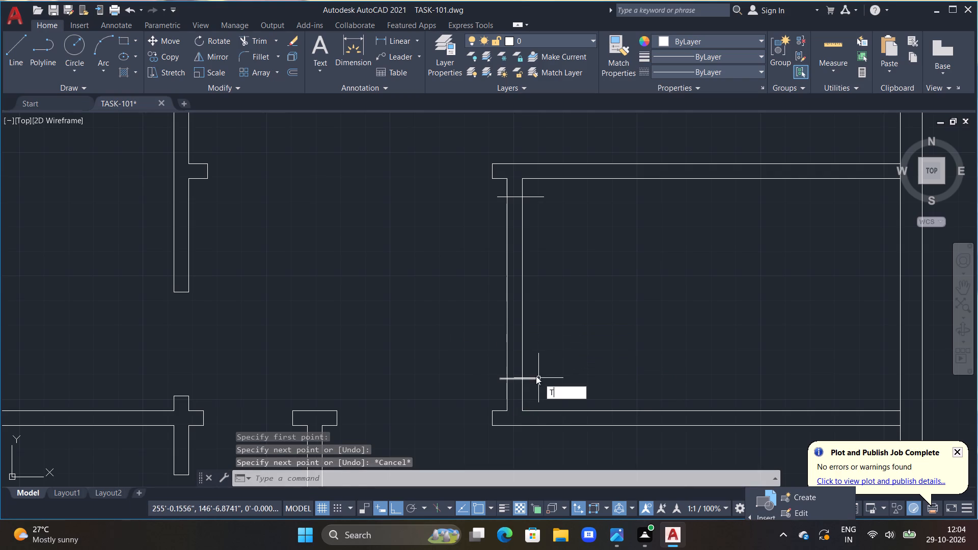
type("R")
key("space")
left_click_drag(532, 376, 530, 382)
left_click(529, 383)
left_click_drag(527, 329, 458, 309)
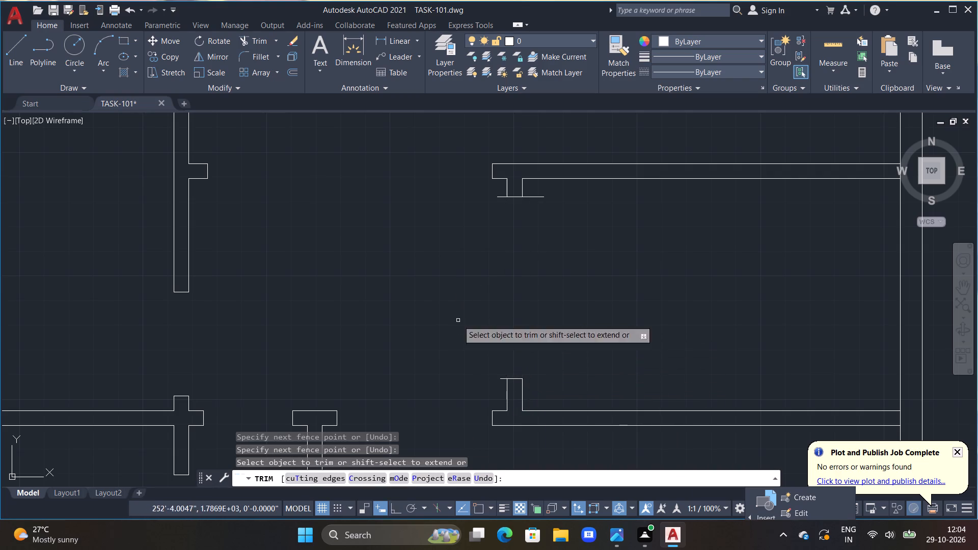
left_click(503, 379)
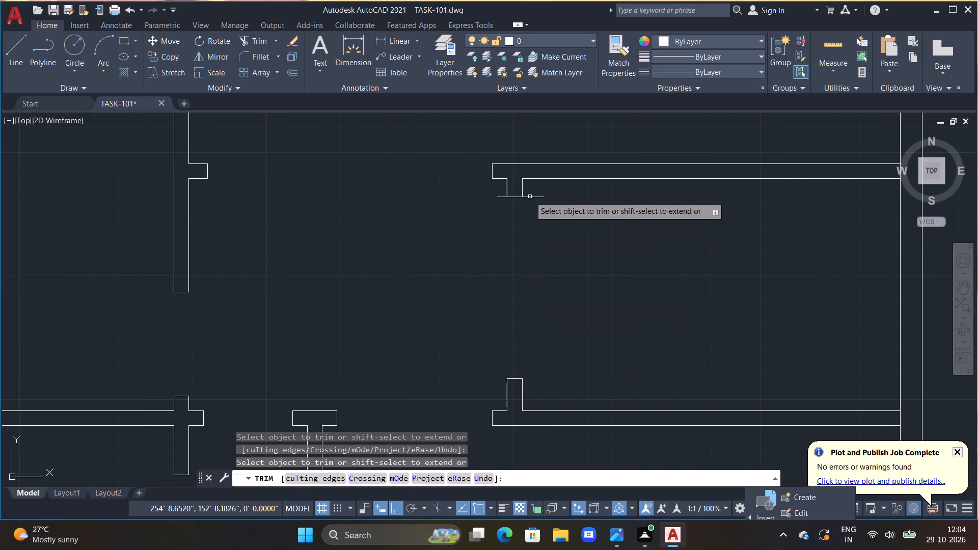
double_click(530, 196)
double_click(499, 197)
key("Escape")
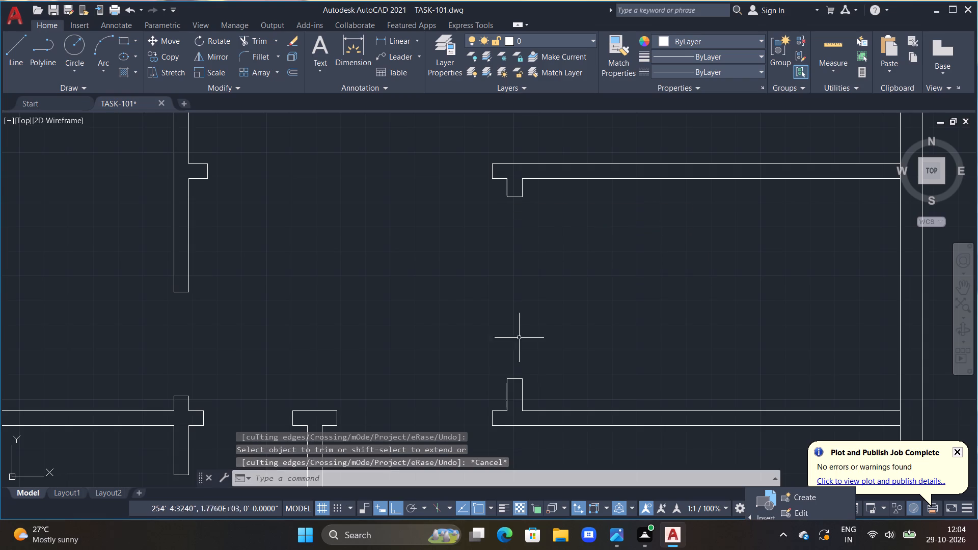
key("Escape")
Draw a short horizontal line across the lower stub of the right-hand middle room's vertical partition, slightly below its top end.
scroll(521, 403, "up", 2)
key("Escape")
scroll(533, 315, "down", 2)
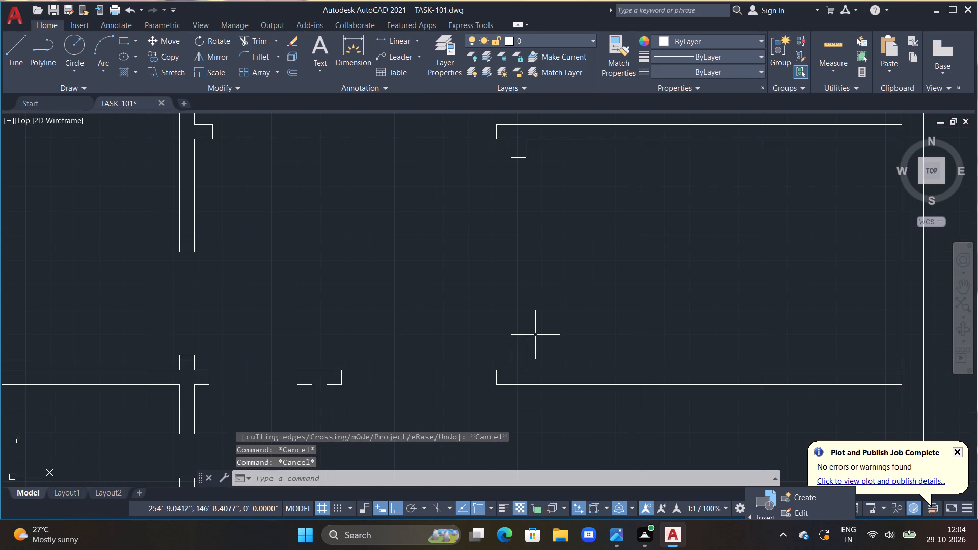
type("L")
key("space")
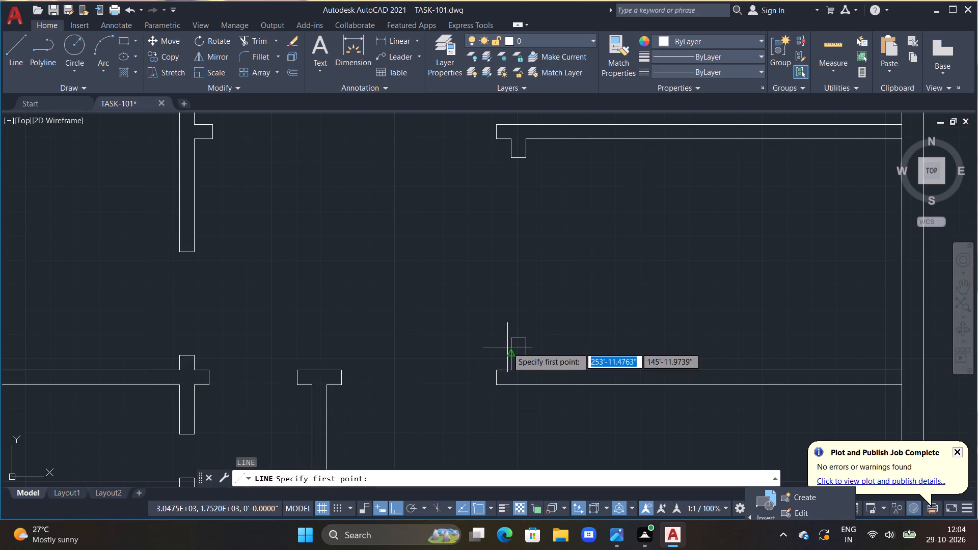
double_click(502, 346)
left_click(542, 345)
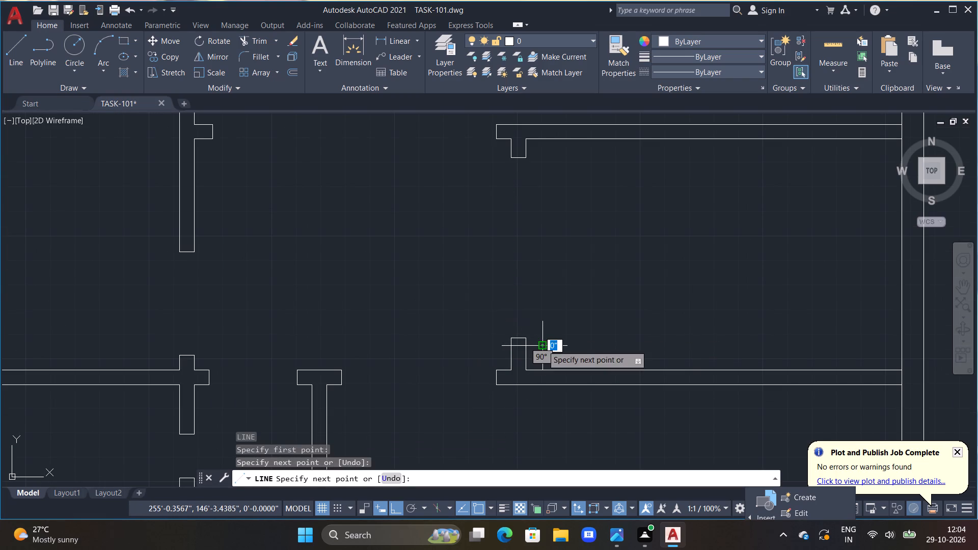
key("Escape")
Trim the lower stub's portion above the new horizontal line, along with its old cap and the line's overhangs.
type("TR")
key("space")
left_click_drag(533, 348, 533, 347)
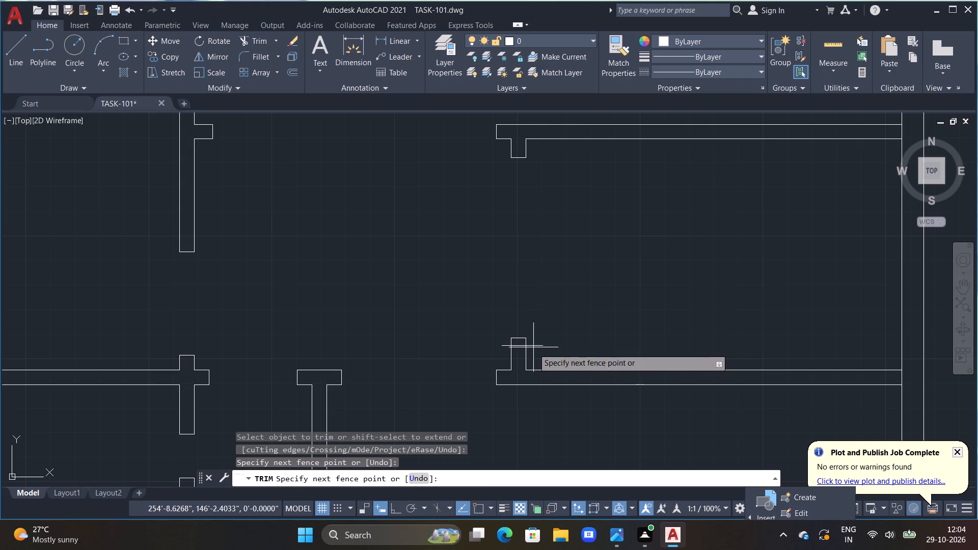
left_click_drag(533, 347, 529, 342)
left_click(507, 339)
double_click(518, 338)
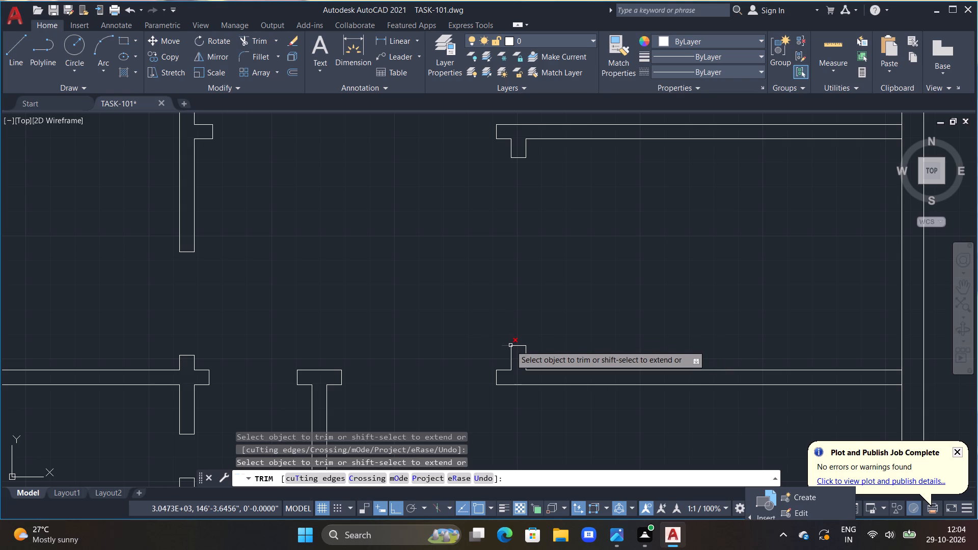
left_click(507, 345)
Trim the right outer wall's inner line at the three right-hand horizontal partitions, plus the uppermost partition's ends running through the wall.
scroll(647, 346, "down", 1)
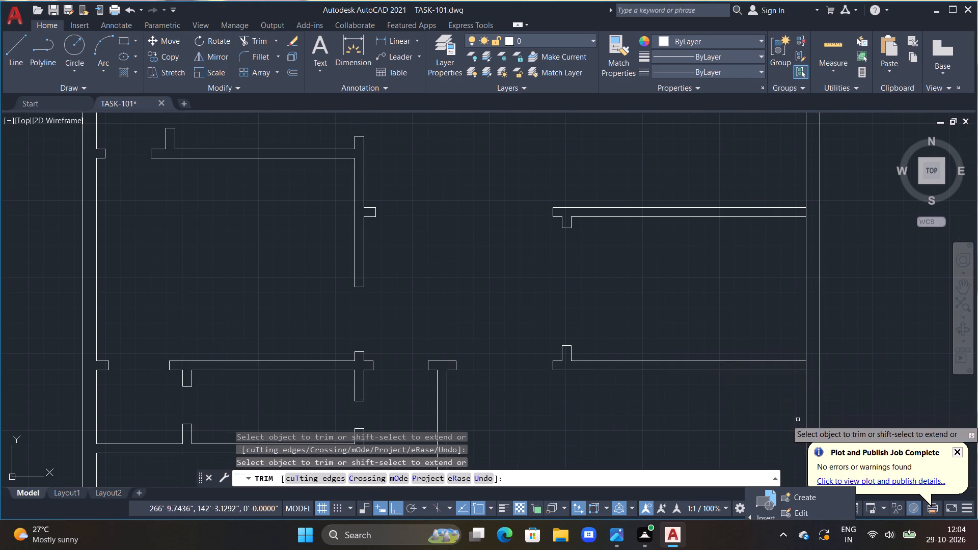
left_click(805, 367)
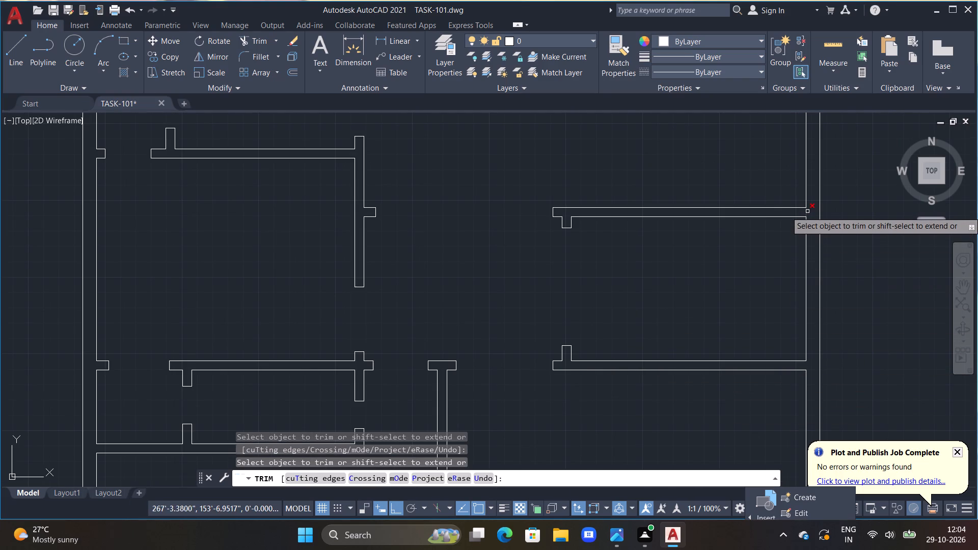
left_click(807, 211)
scroll(650, 327, "down", 2)
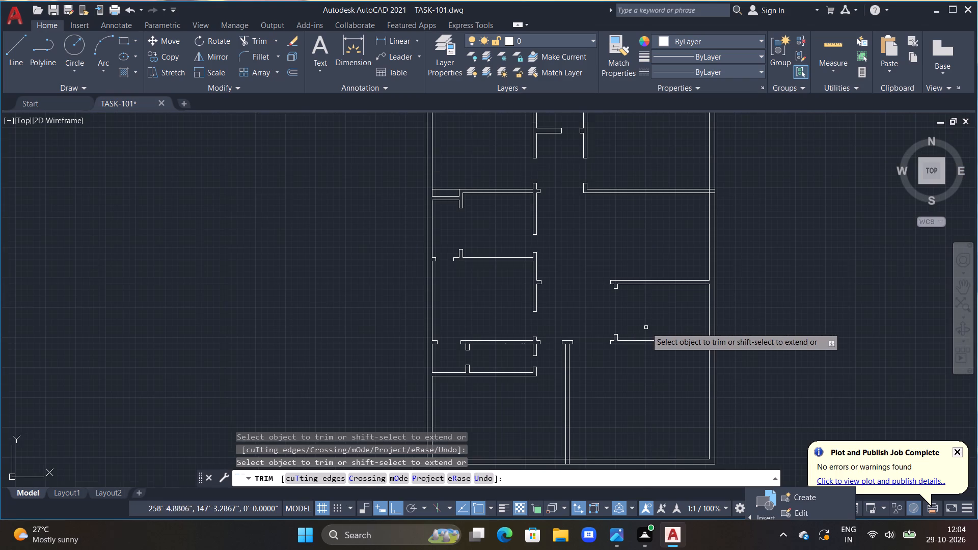
middle_click_drag(654, 268, 590, 344)
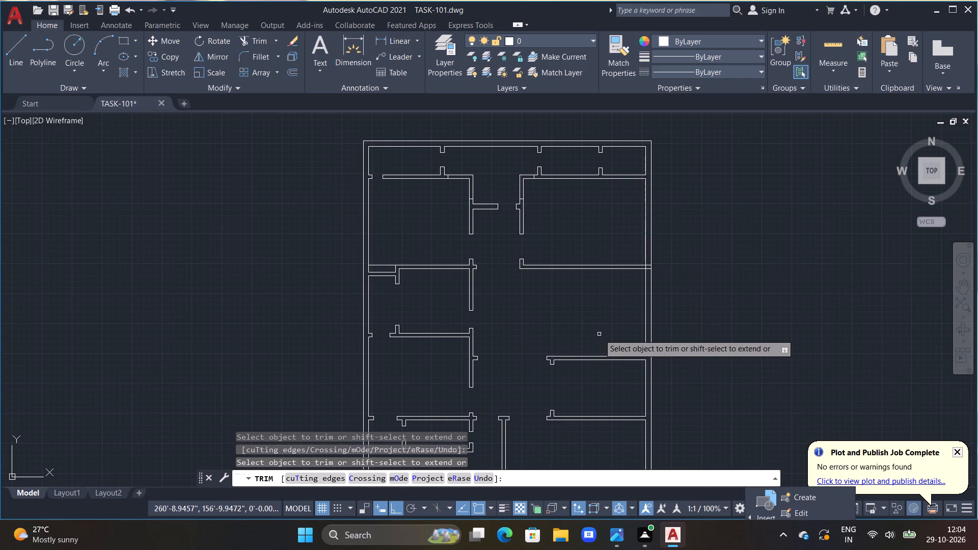
middle_click_drag(590, 330, 559, 316)
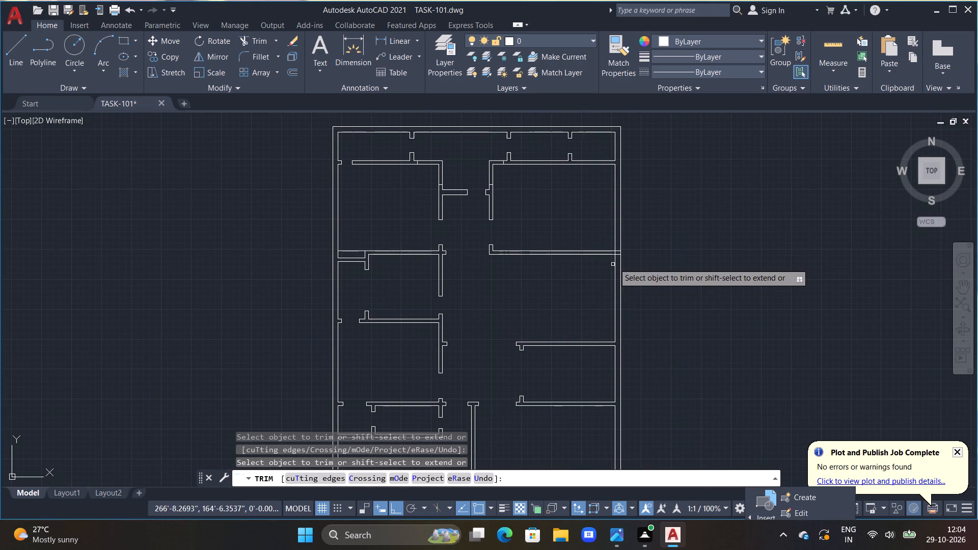
scroll(620, 260, "up", 3)
left_click(603, 217)
left_click_drag(598, 234, 597, 249)
double_click(600, 237)
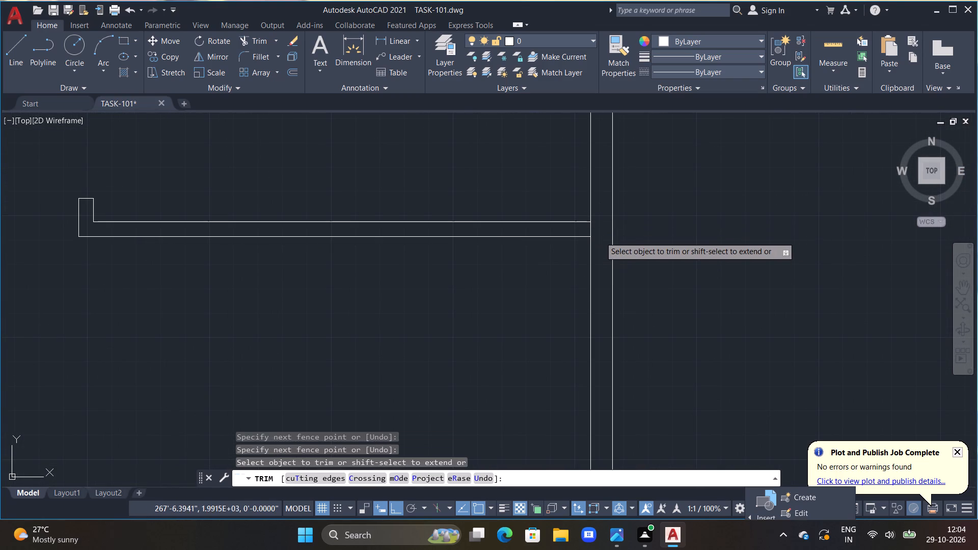
left_click(591, 227)
scroll(604, 219, "down", 2)
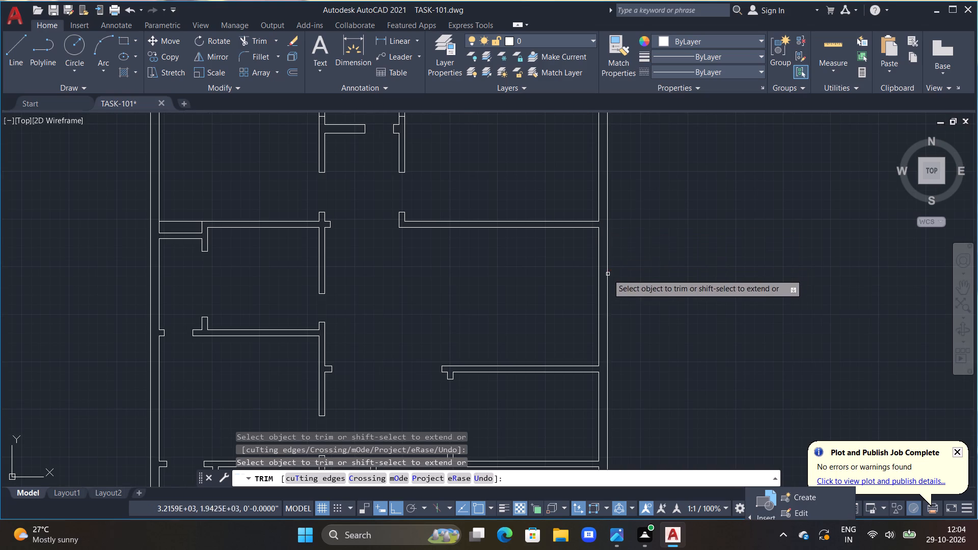
key("Escape")
key("Escape")
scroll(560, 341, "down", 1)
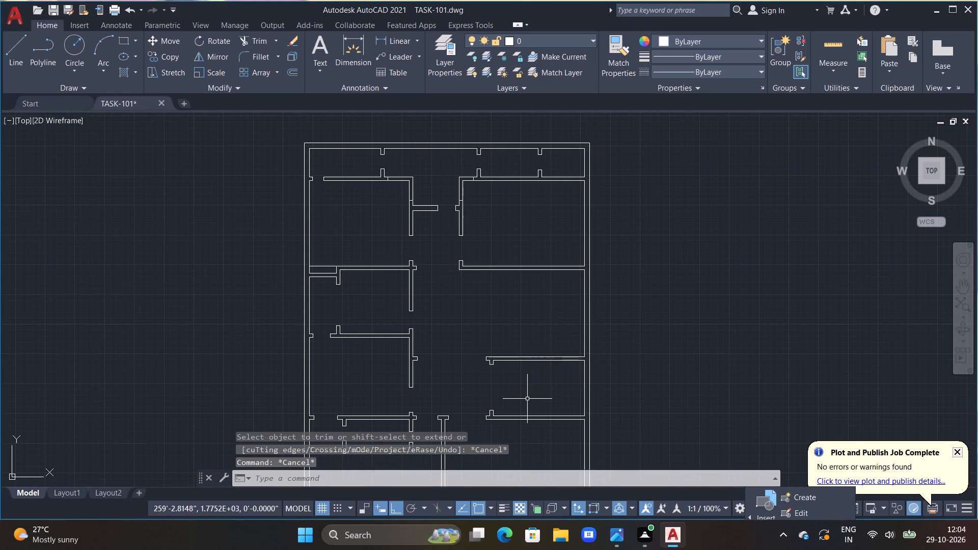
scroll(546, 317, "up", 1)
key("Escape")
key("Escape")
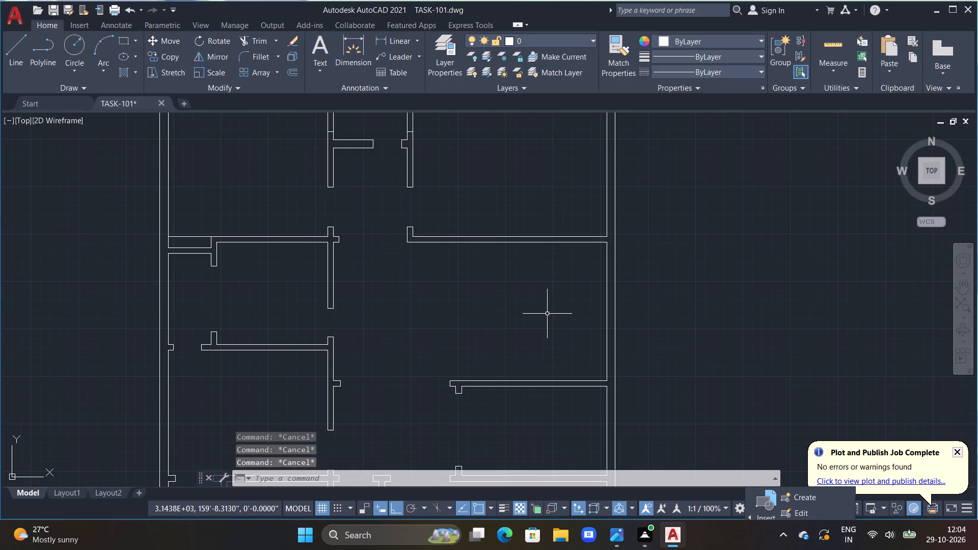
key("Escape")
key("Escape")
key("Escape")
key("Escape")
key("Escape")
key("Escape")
Offset the right outer wall's inner line 4' into the room above the right-hand middle room.
scroll(544, 328, "down", 2)
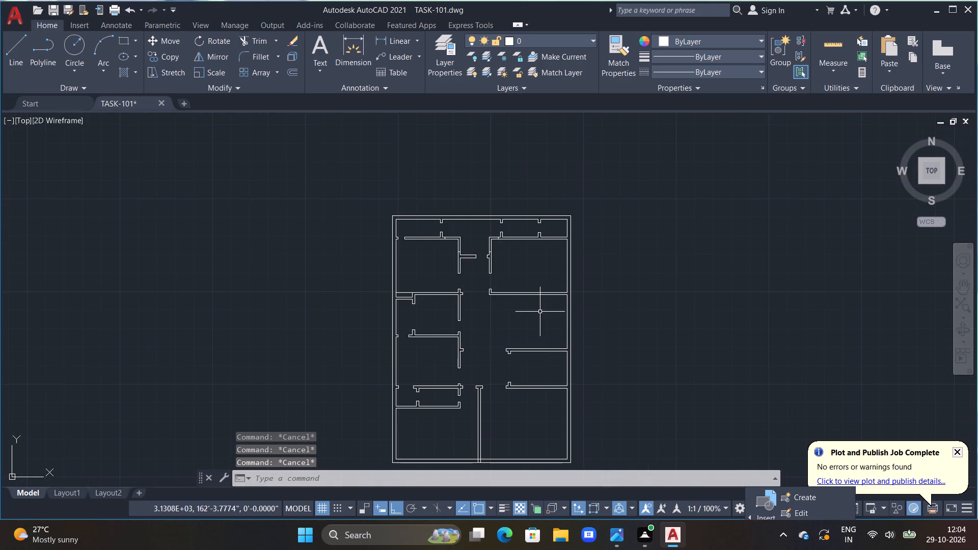
scroll(550, 322, "up", 2)
type("OFF")
key("space")
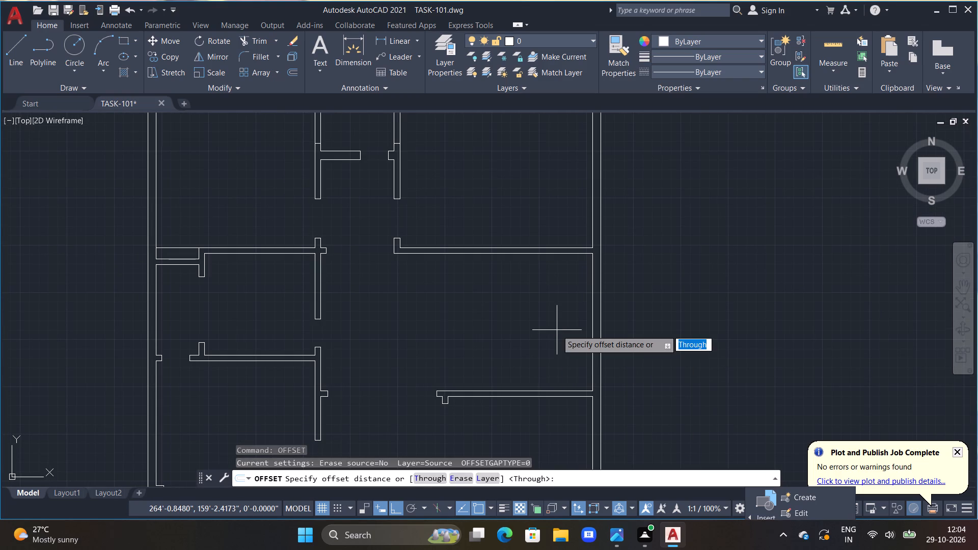
type("4'")
key("Return")
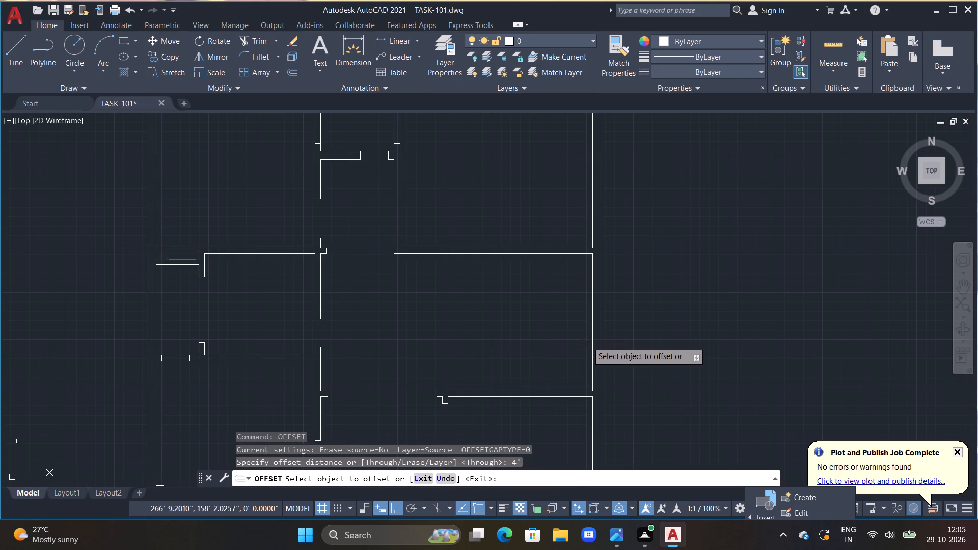
left_click(593, 346)
left_click(559, 351)
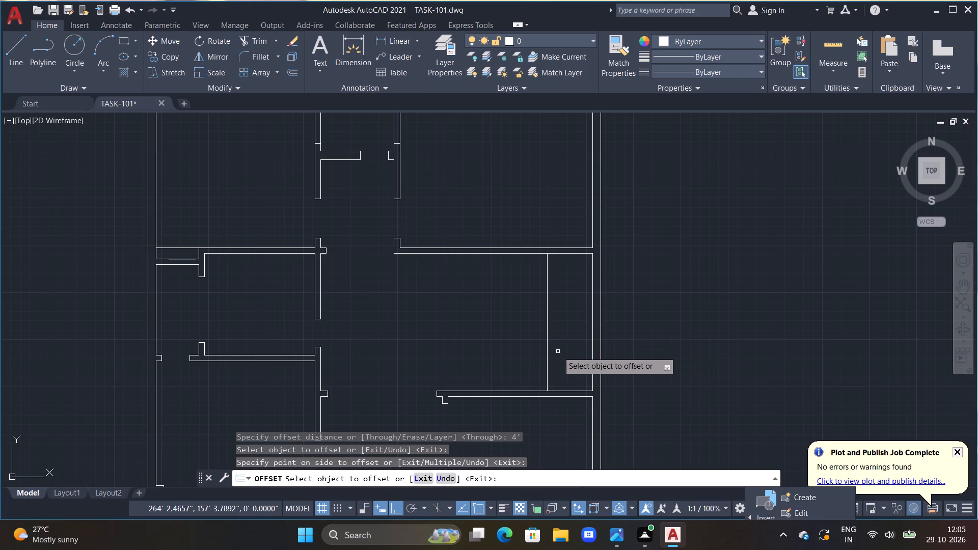
Offset the new vertical line 6" away from the right outer wall to form a partition.
left_click(546, 343)
type("6\"")
key("Return")
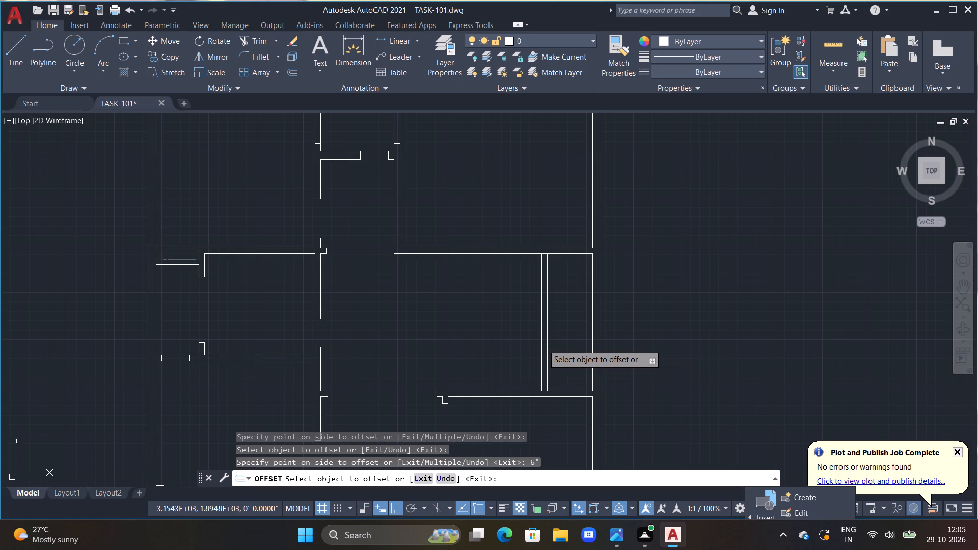
key("Escape")
key("Escape")
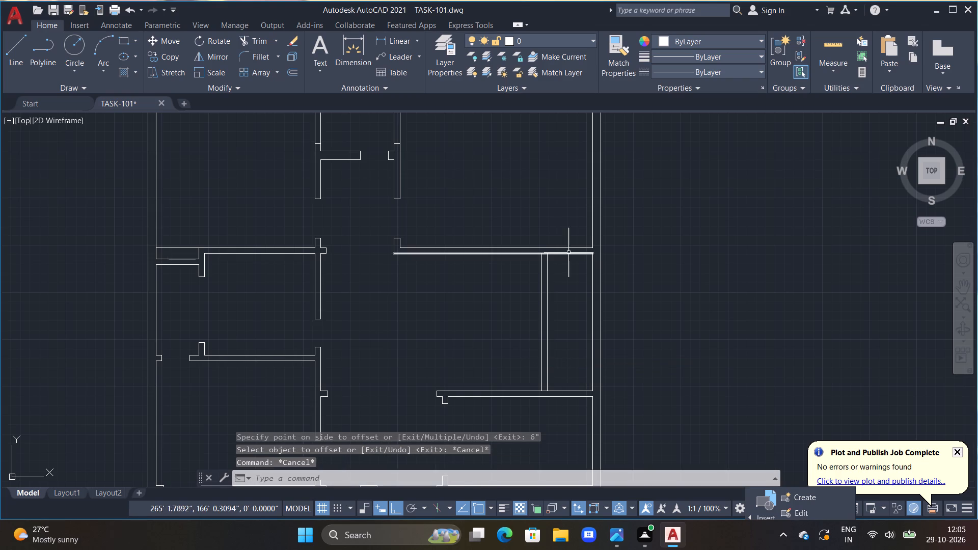
Draw two vertical lines about 15' long across both horizontal partitions, one near the right outer wall and one near the new 6" partition.
scroll(568, 252, "up", 2)
middle_click_drag(574, 283, 555, 208)
scroll(553, 212, "down", 1)
type("L")
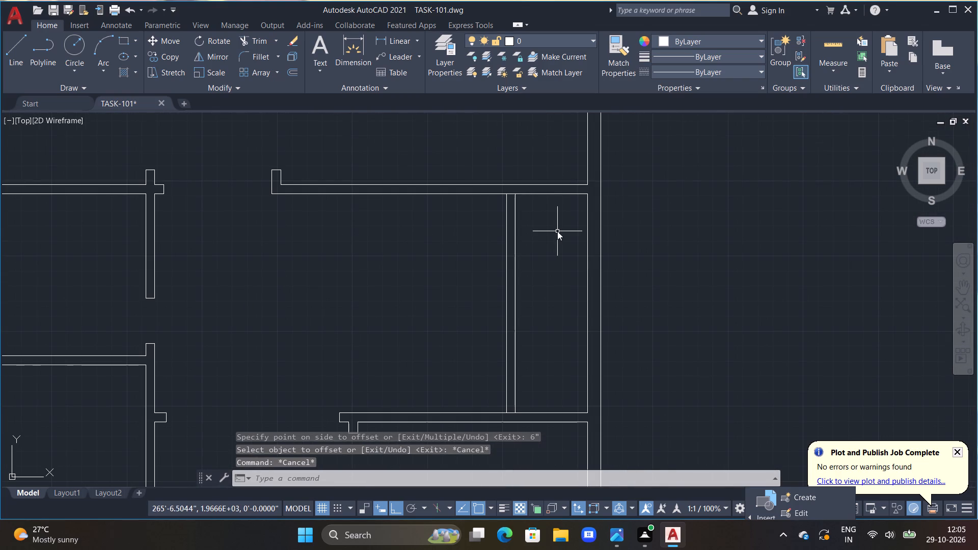
key("space")
left_click(571, 171)
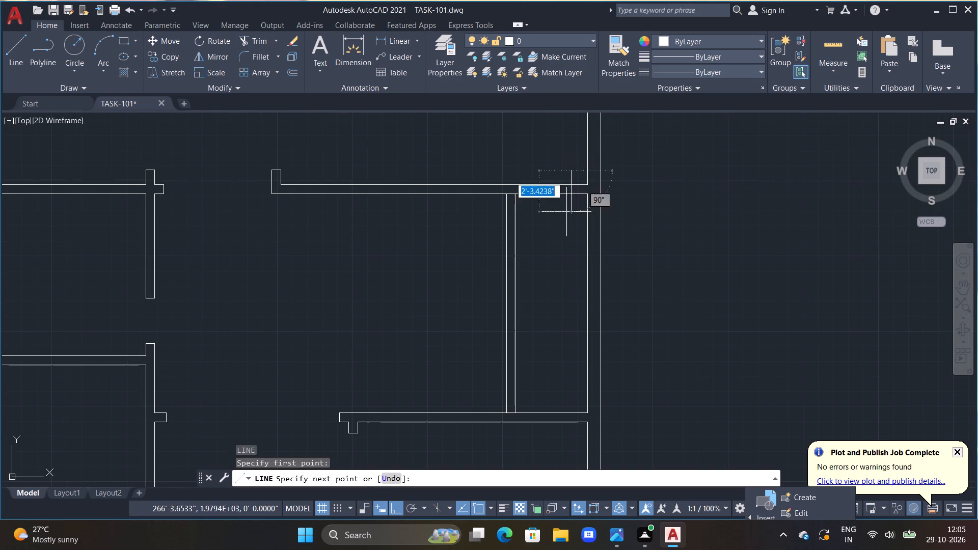
double_click(574, 442)
key("Escape")
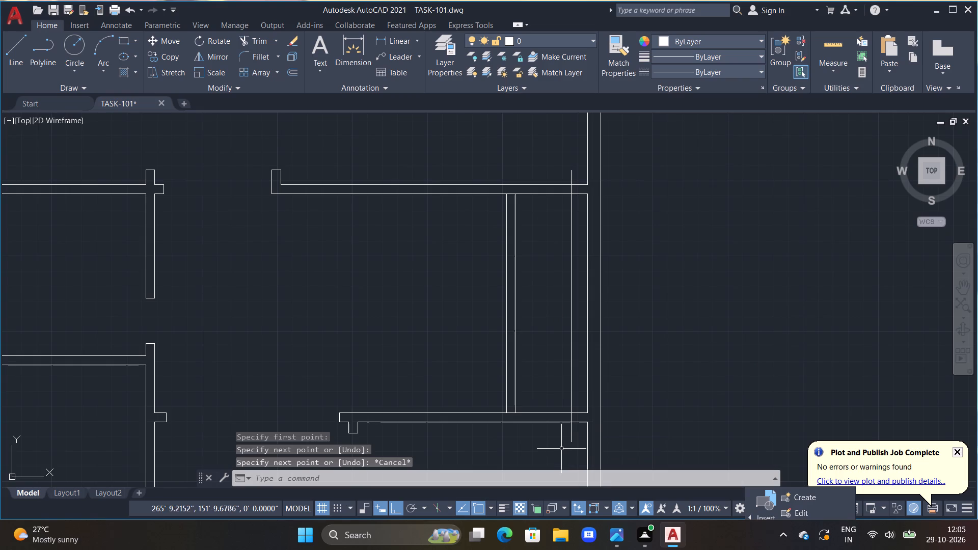
type("L")
key("space")
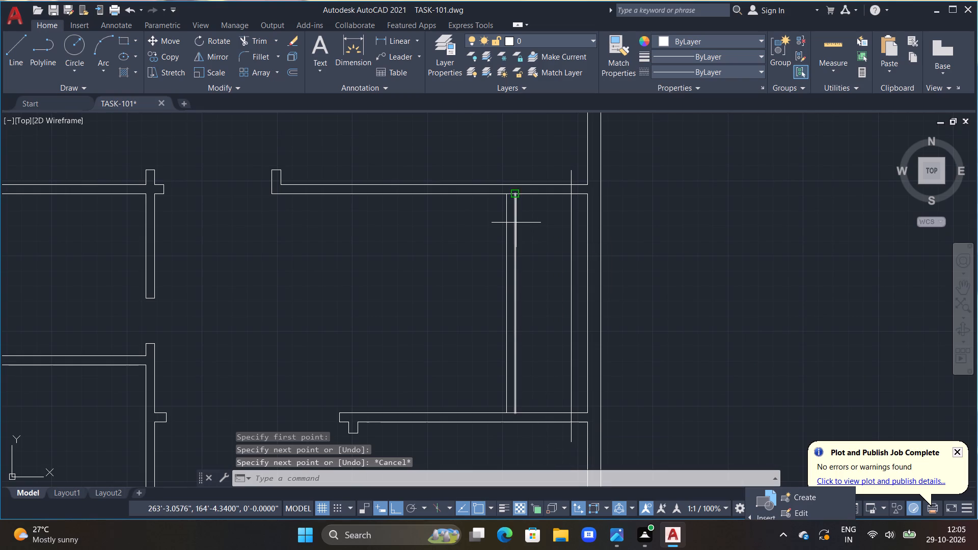
double_click(526, 172)
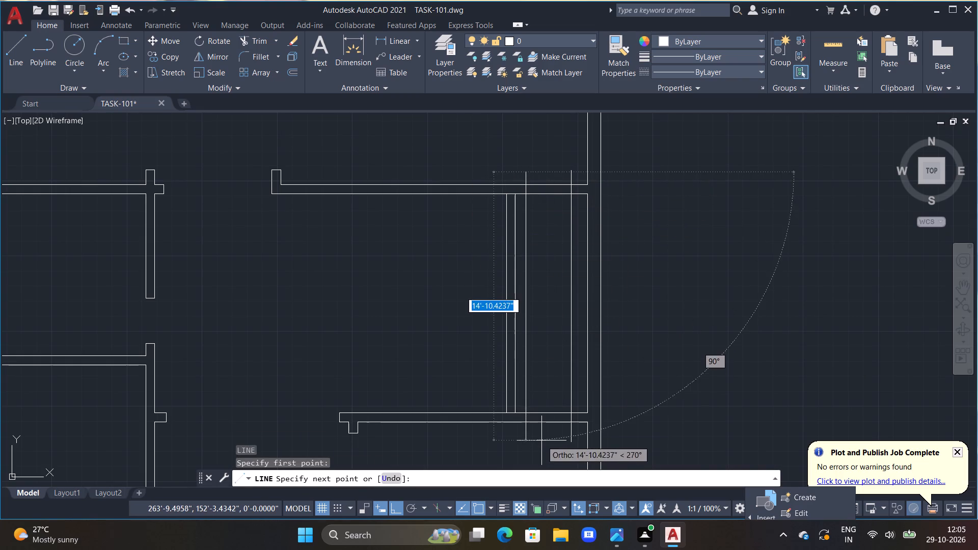
double_click(541, 441)
key("Escape")
Trim both vertical lines to the pieces inside the two horizontal partitions, and clear the horizontal lines crossing the ends of the vertical 6" partition.
type("TR")
key("space")
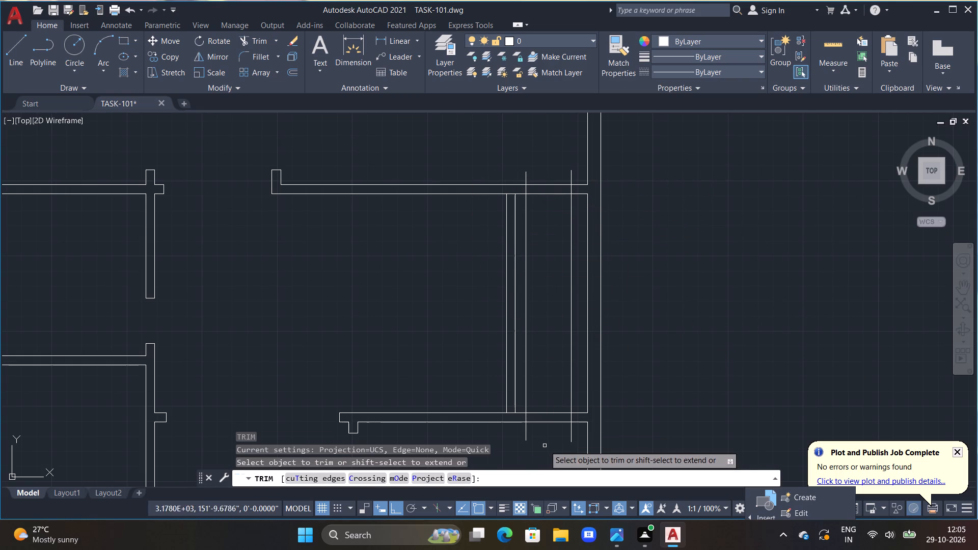
left_click_drag(527, 430, 496, 445)
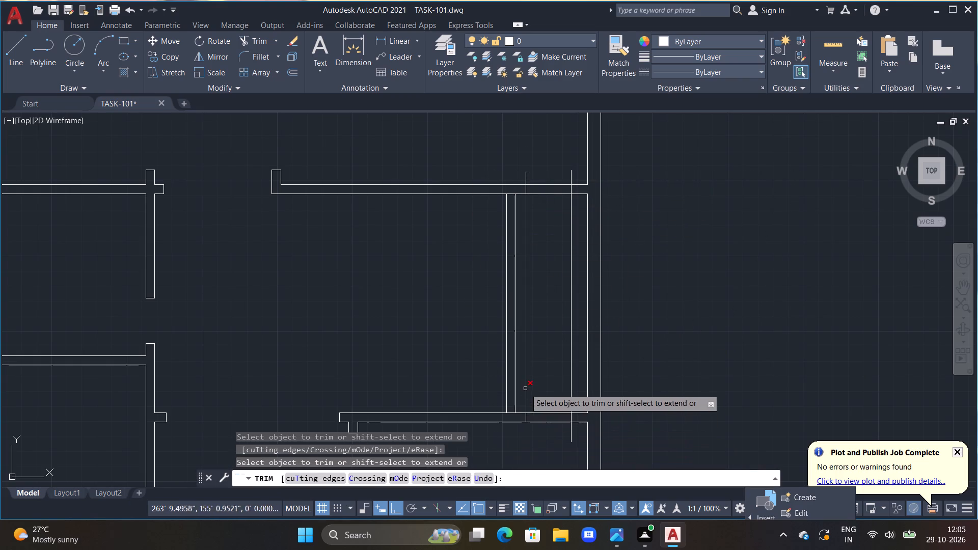
left_click(525, 389)
left_click_drag(525, 389, 526, 383)
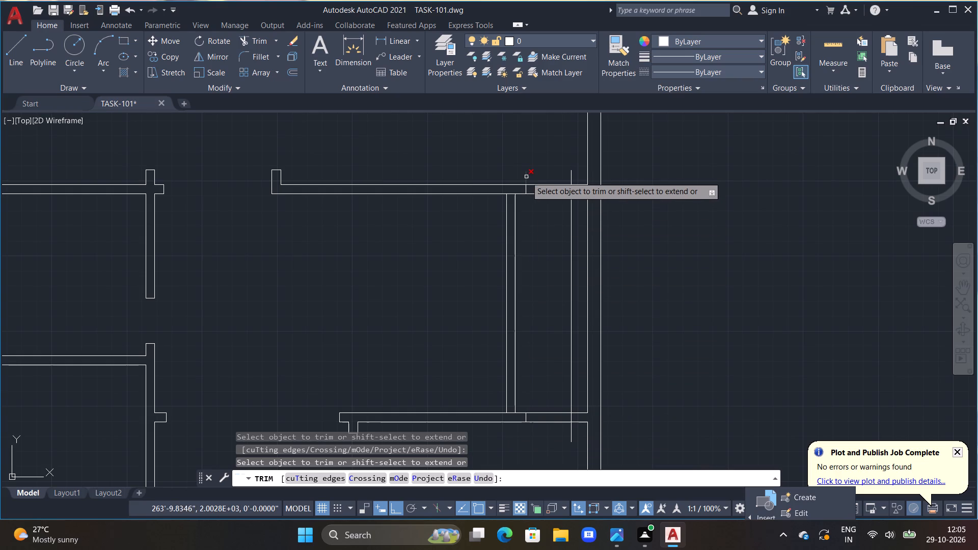
left_click(527, 177)
left_click(510, 192)
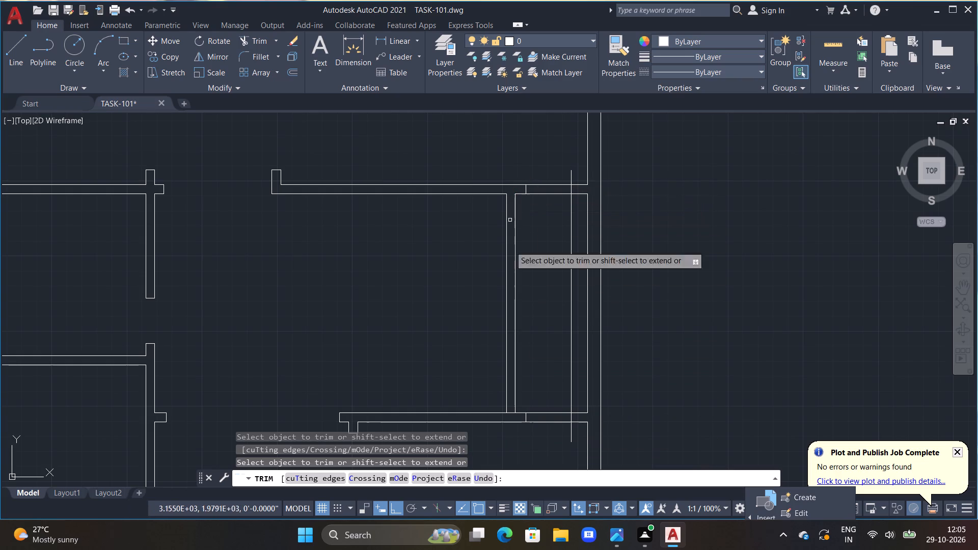
left_click(509, 413)
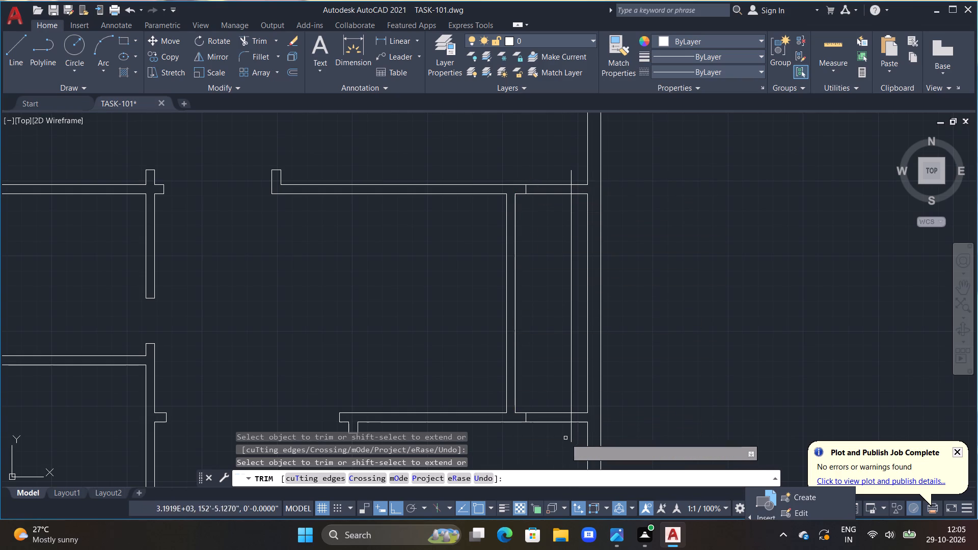
left_click(572, 430)
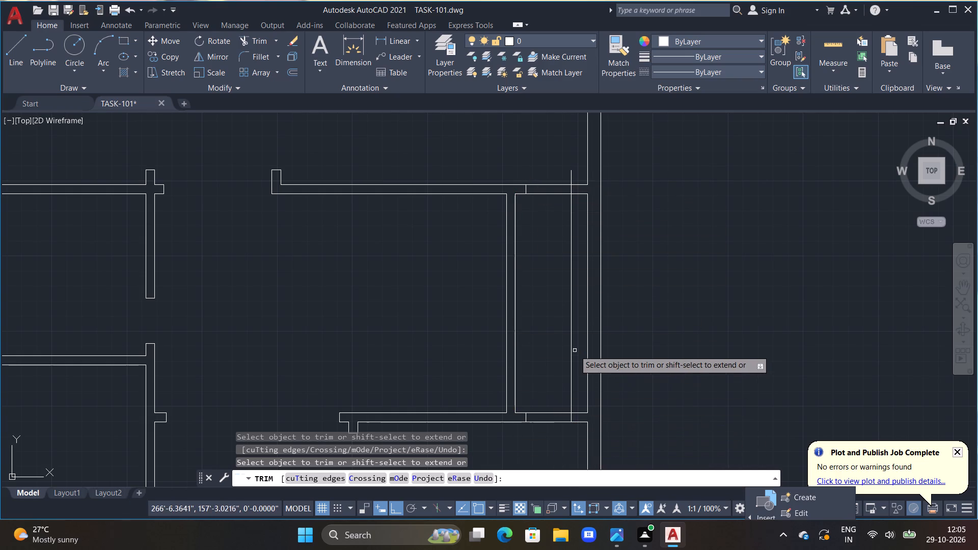
left_click(567, 340)
left_click_drag(567, 340, 567, 330)
left_click(568, 264)
left_click(575, 252)
left_click(561, 234)
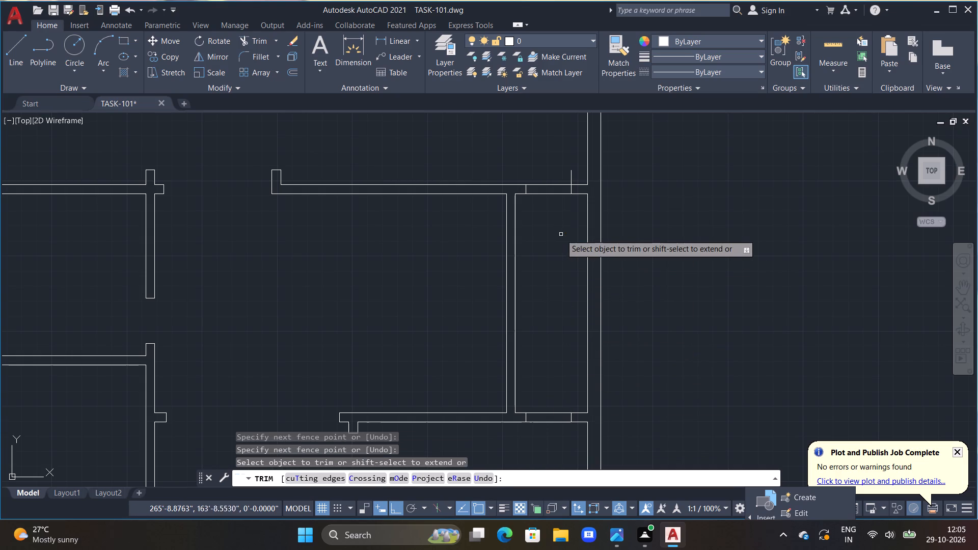
left_click(572, 175)
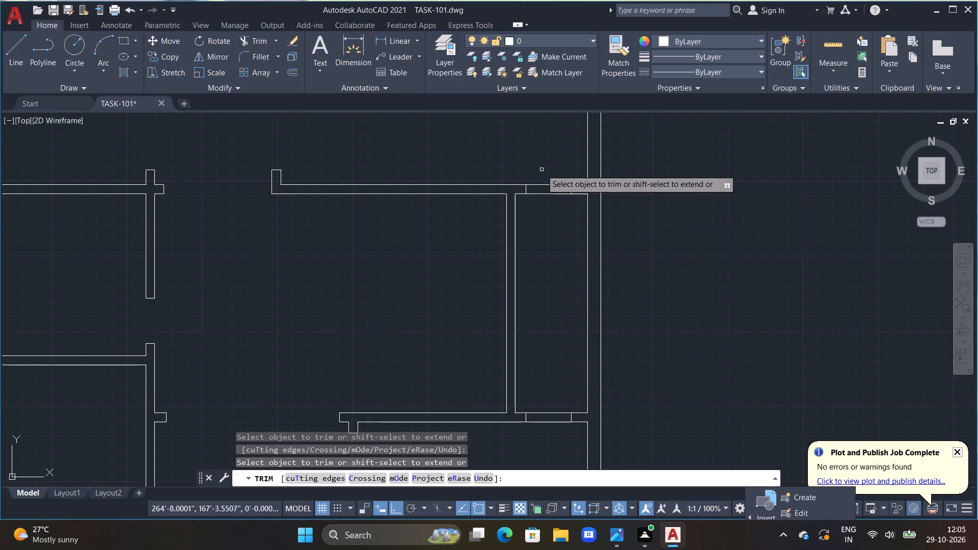
Trim the upper and lower horizontal partitions between the short jamb lines to open both ends of the strip beside the right outer wall.
scroll(561, 277, "down", 2)
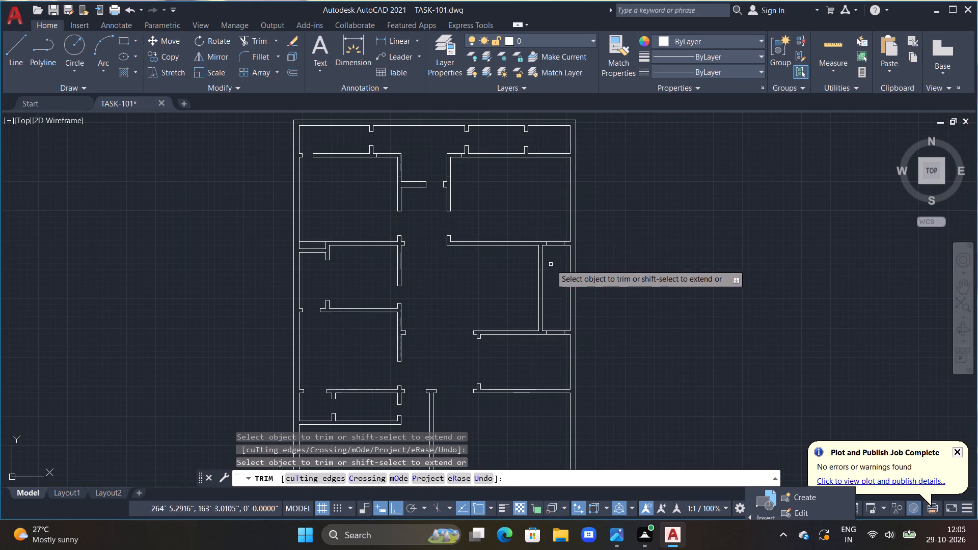
scroll(549, 259, "up", 1)
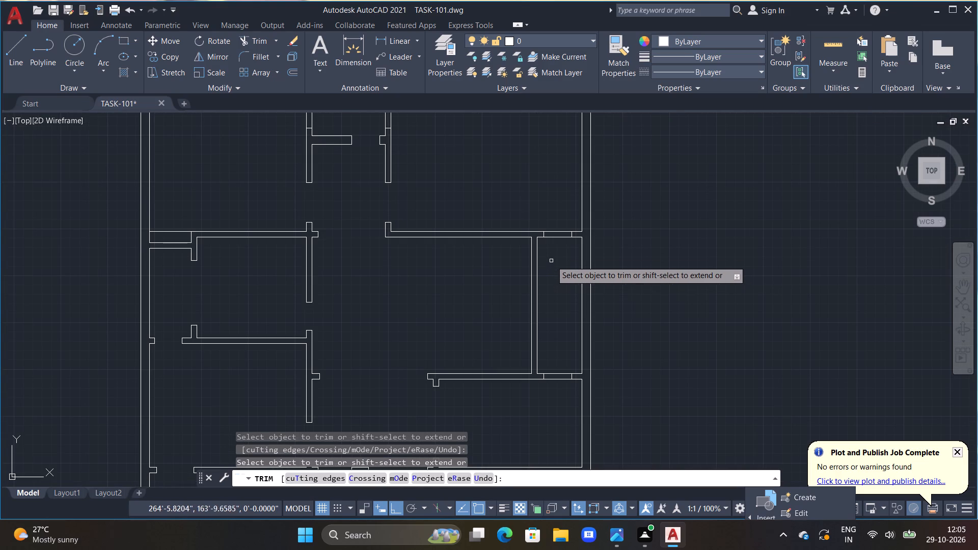
left_click_drag(551, 223, 548, 258)
left_click(548, 258)
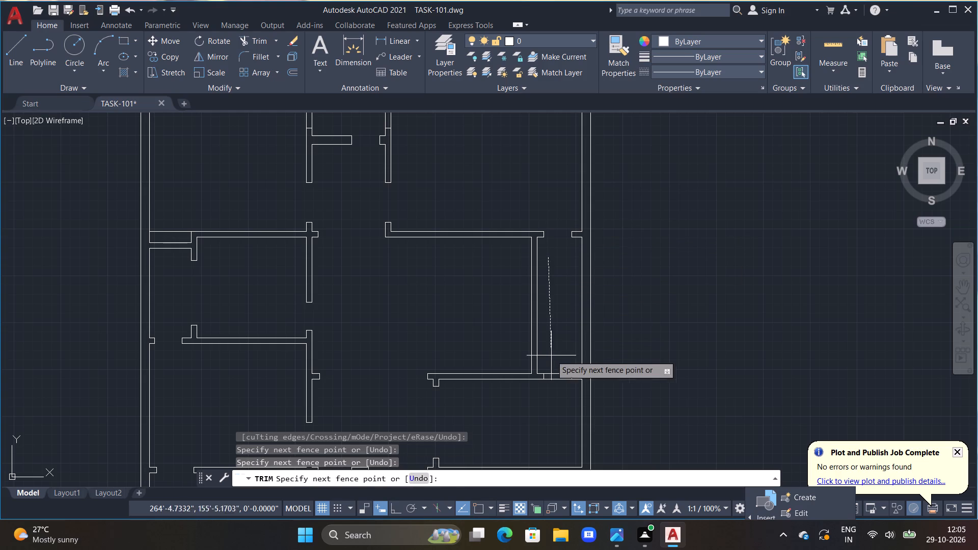
left_click(554, 413)
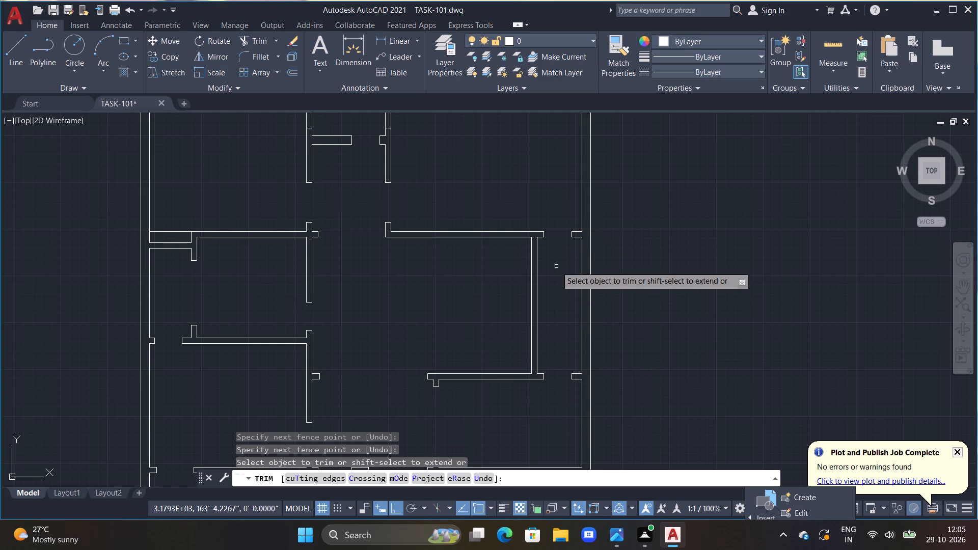
key("Escape")
key("Escape")
key("Escape")
Draw two short horizontal lines across the strip's vertical partition, one just below its upper end and one about 1'8" long above its lower end.
middle_click(556, 239)
scroll(552, 244, "up", 1)
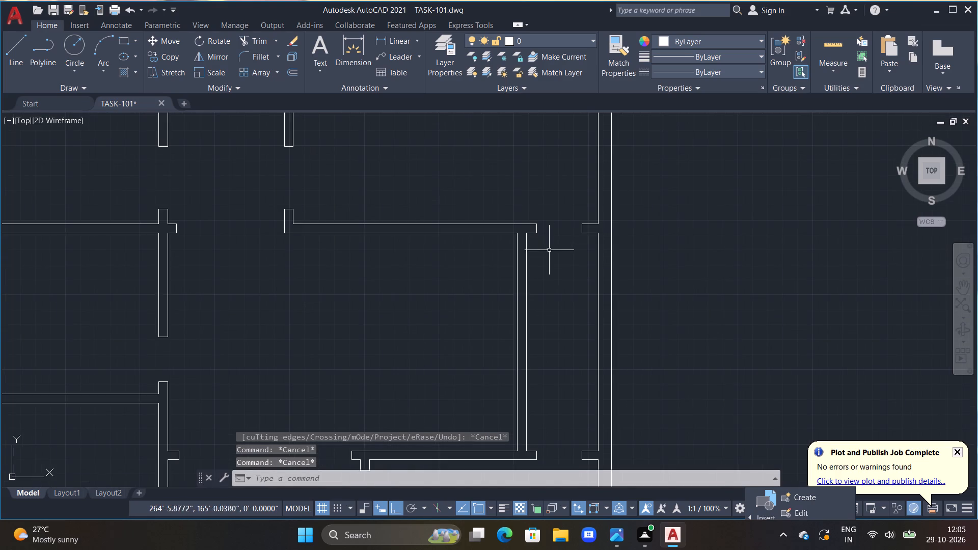
scroll(548, 257, "down", 1)
scroll(544, 272, "up", 1)
type("L")
key("space")
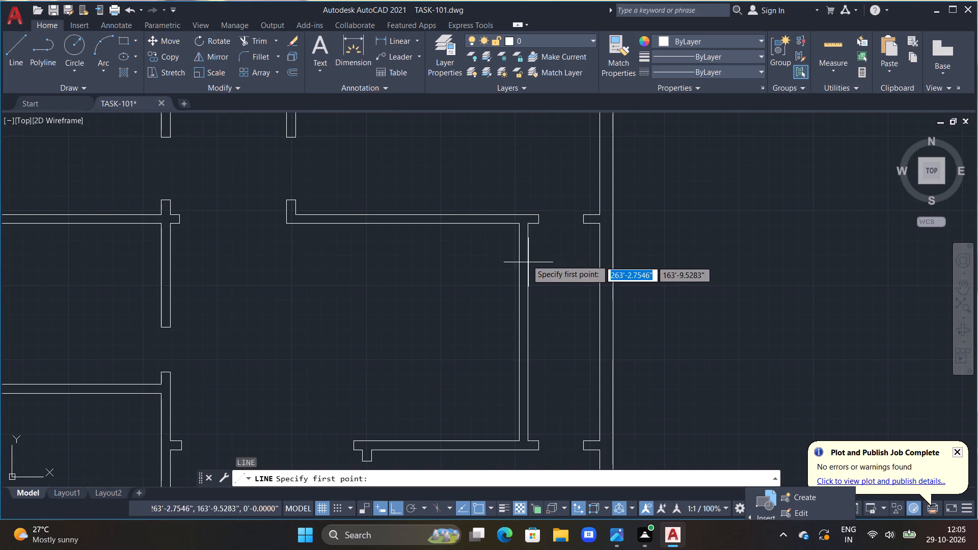
double_click(509, 235)
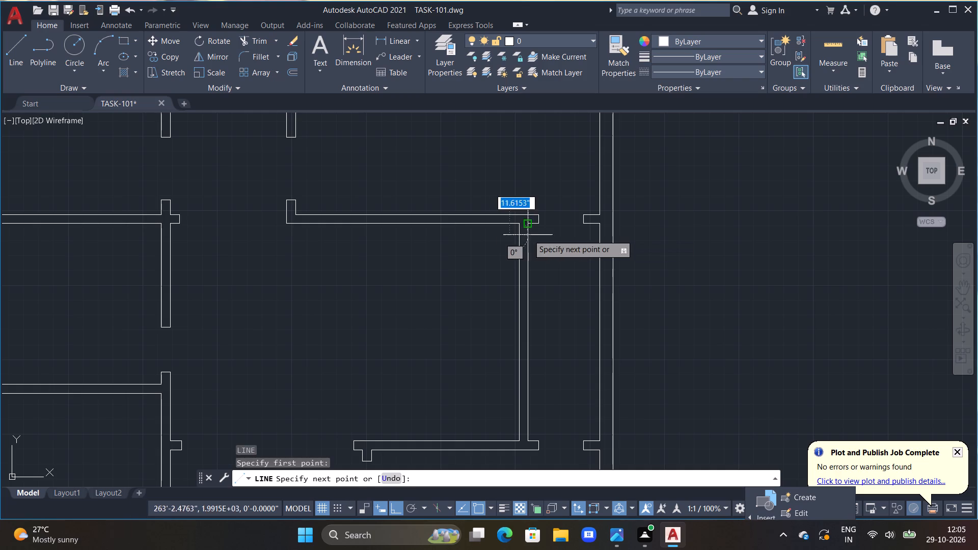
double_click(546, 239)
key("Escape")
type("L")
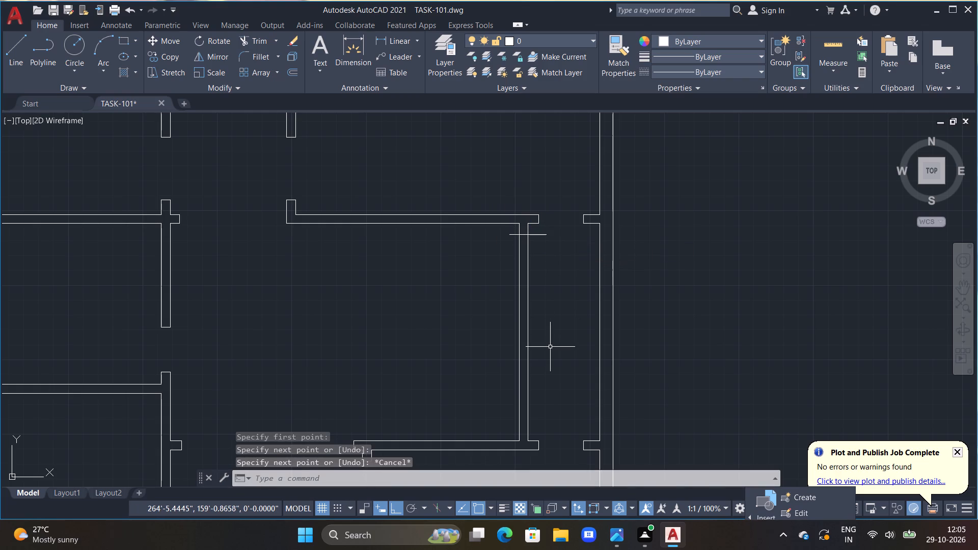
key("space")
double_click(512, 425)
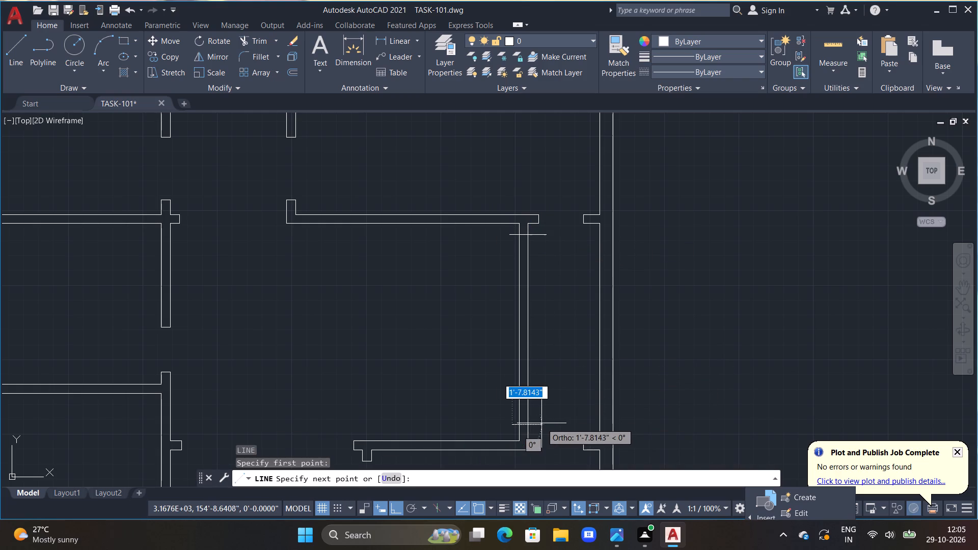
double_click(541, 423)
key("Escape")
Offset the lower short line 5' upward and the upper short line 5' downward along the vertical partition.
type("OFF")
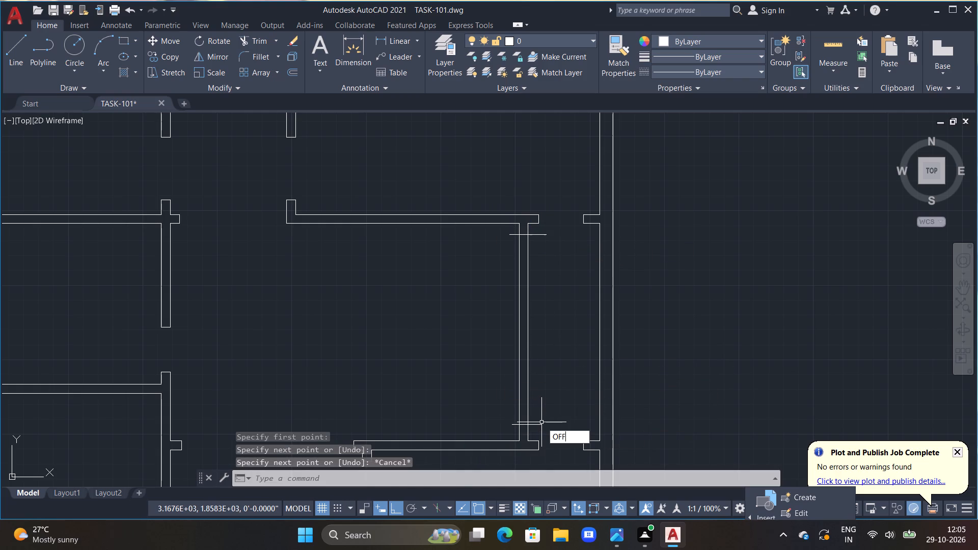
key("space")
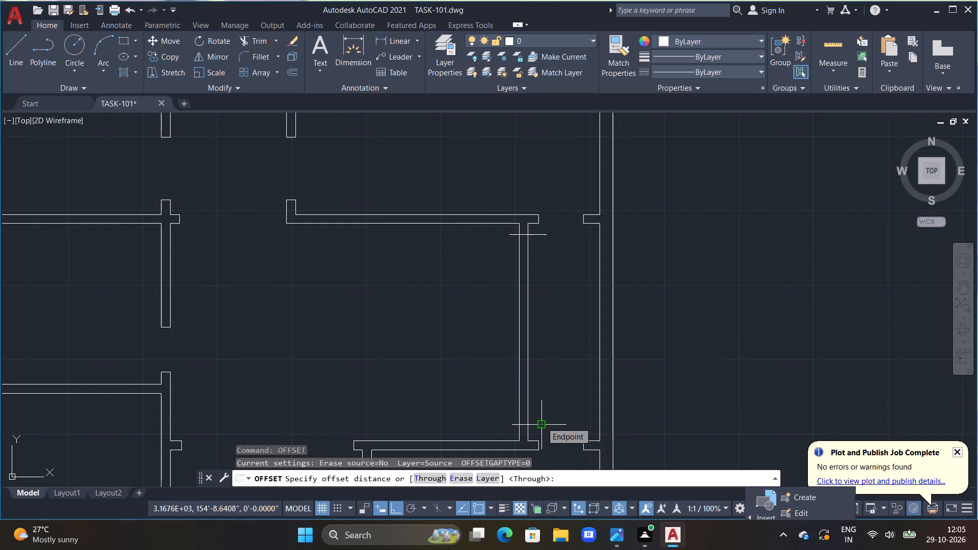
type("5'")
key("Return")
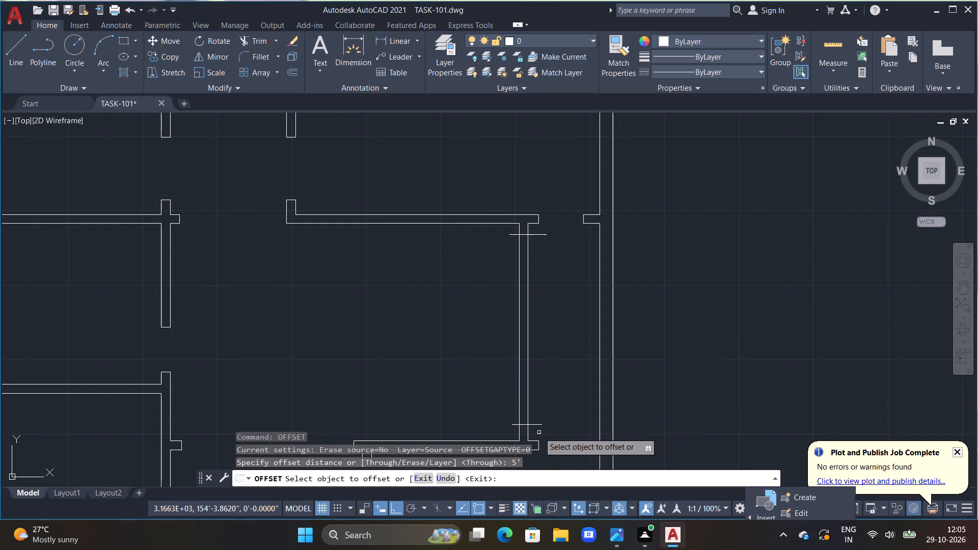
left_click(533, 425)
left_click(537, 368)
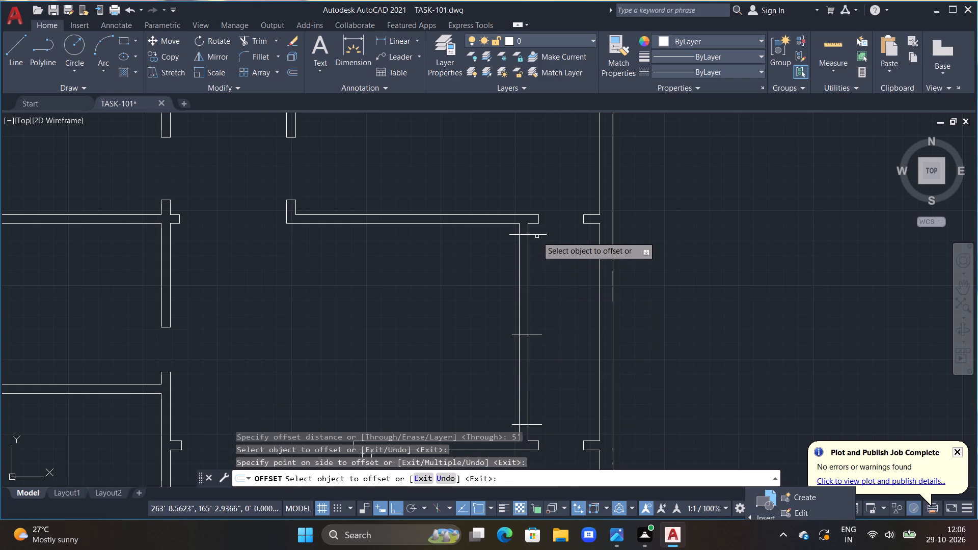
left_click(537, 233)
left_click(536, 309)
key("Escape")
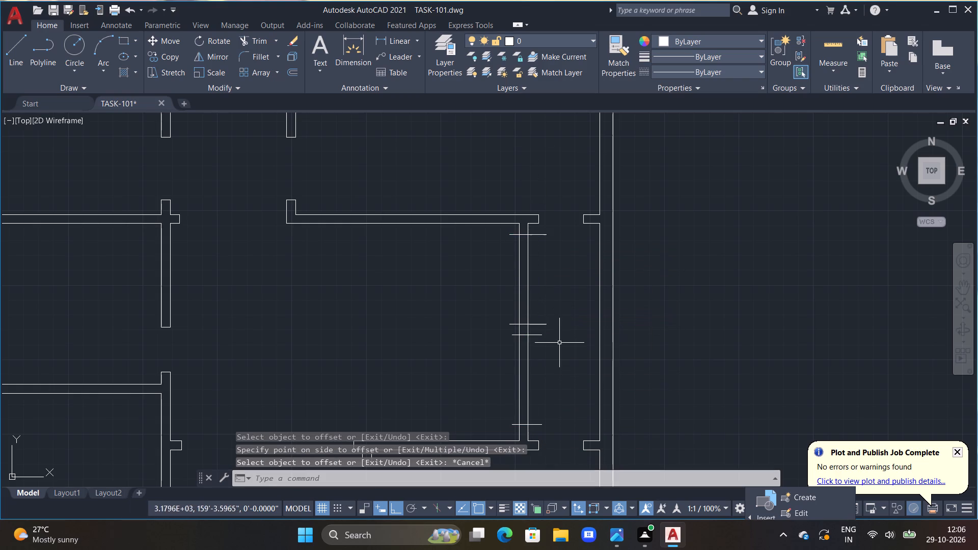
Trim the vertical partition's upper opening and the overhangs of the top short line, leaving a stub below the upper horizontal partition.
key("t")
key("r")
key("space")
left_click_drag(538, 231, 534, 244)
left_click(534, 244)
left_click_drag(542, 264, 477, 285)
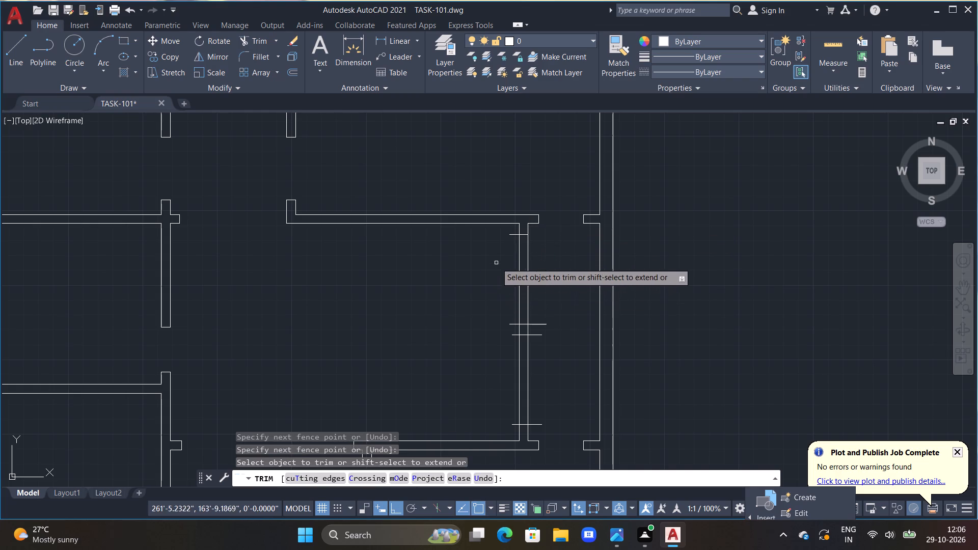
left_click_drag(515, 262, 523, 261)
left_click(527, 259)
left_click_drag(538, 250, 469, 270)
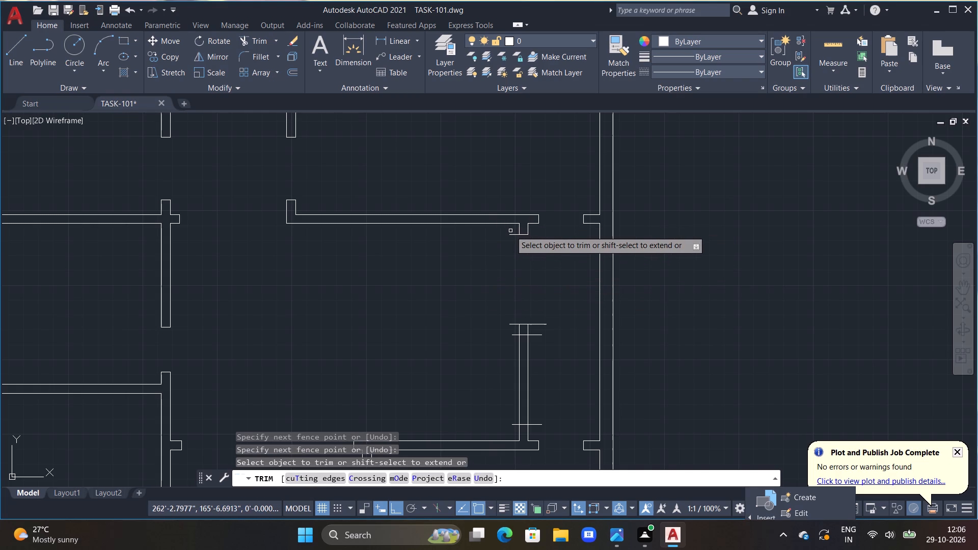
left_click(511, 232)
left_click_drag(511, 232, 513, 237)
left_click_drag(519, 262, 525, 266)
Trim the vertical partition's lower opening and the remaining line overhangs, leaving a small rectangular pier midway and a stub at the bottom.
left_click_drag(534, 326, 534, 332)
left_click_drag(534, 338, 535, 343)
left_click_drag(535, 346, 535, 360)
left_click(532, 336)
left_click(513, 325)
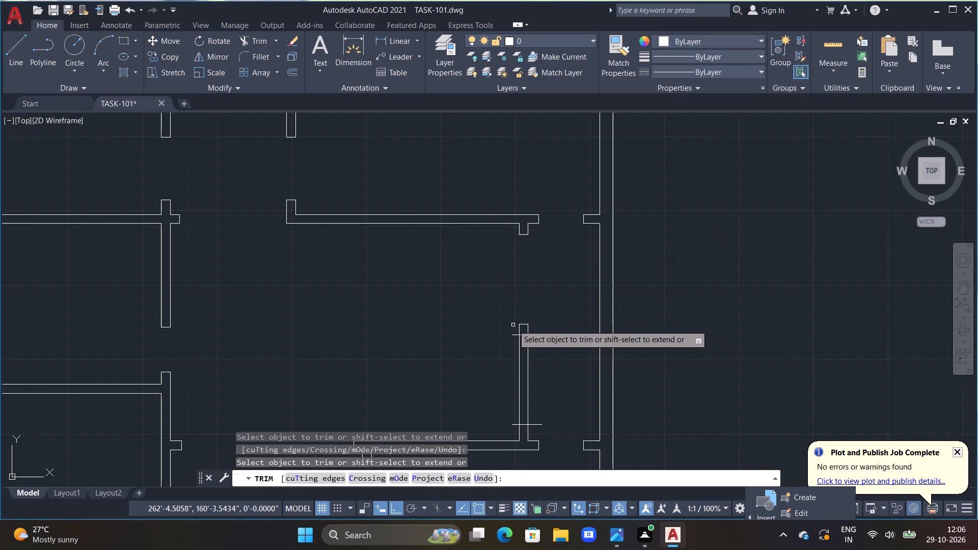
left_click(513, 337)
left_click_drag(500, 358, 549, 393)
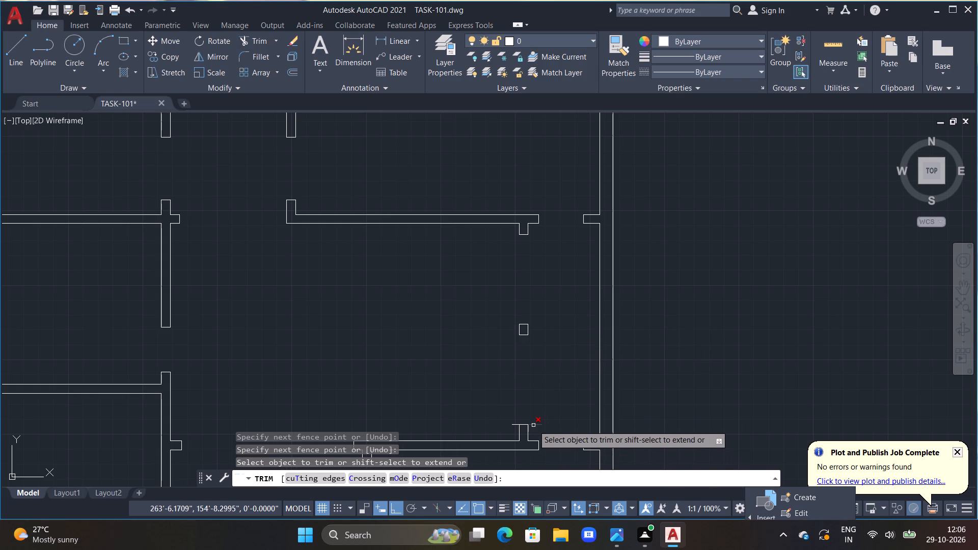
left_click(533, 425)
left_click_drag(516, 426, 506, 430)
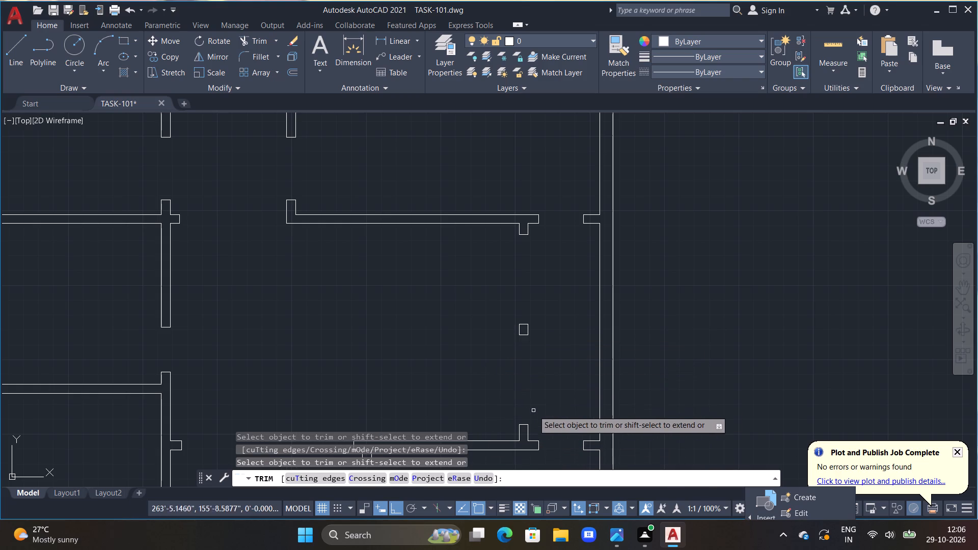
scroll(540, 428, "down", 1)
scroll(456, 381, "down", 1)
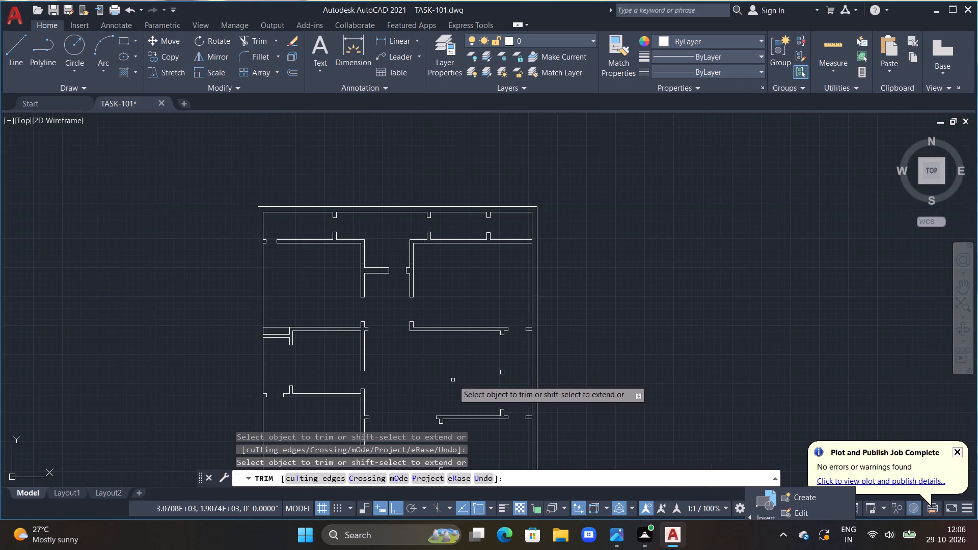
middle_click_drag(453, 380, 485, 309)
scroll(471, 358, "up", 2)
scroll(467, 369, "down", 3)
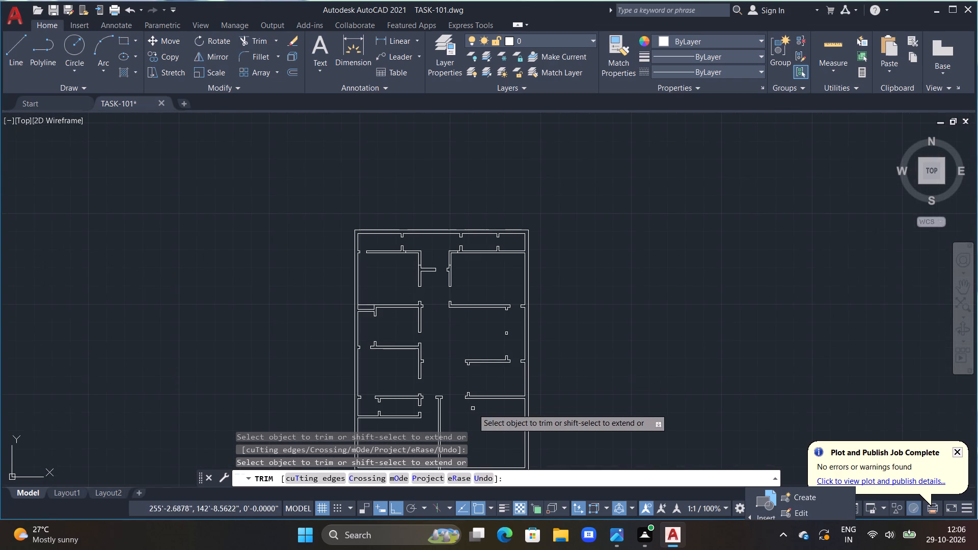
middle_click_drag(481, 363, 479, 301)
scroll(494, 348, "up", 2)
key("Escape")
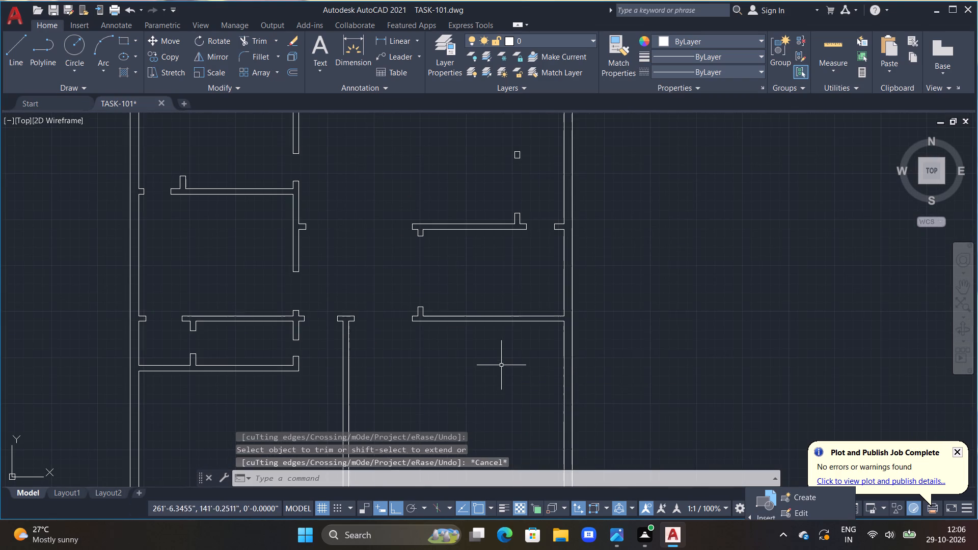
key("Escape")
Offset the right exterior wall's inner face 4' into the room below the strip, between its upper and lower partitions.
scroll(501, 367, "down", 1)
key("Escape")
middle_click_drag(499, 368, 502, 311)
key("Escape")
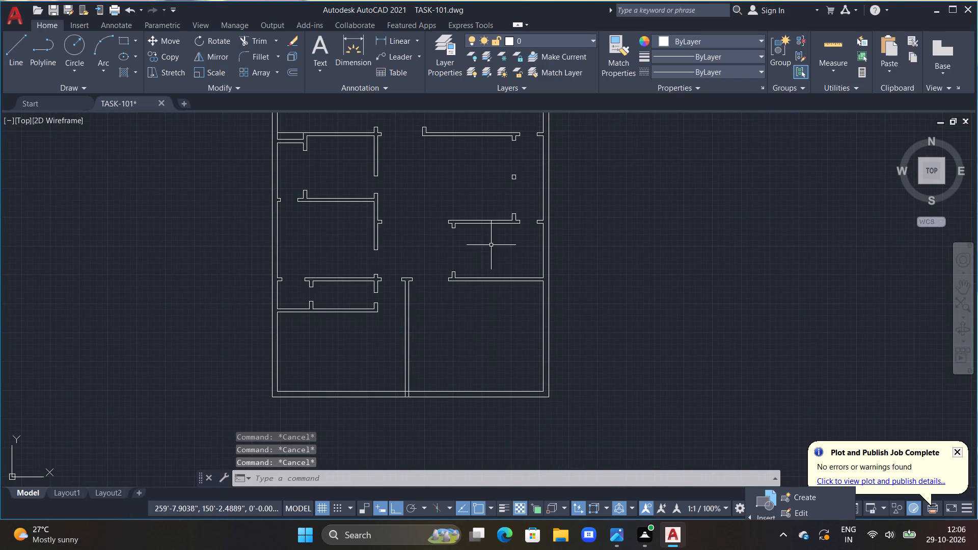
middle_click_drag(494, 245, 496, 302)
scroll(496, 298, "up", 1)
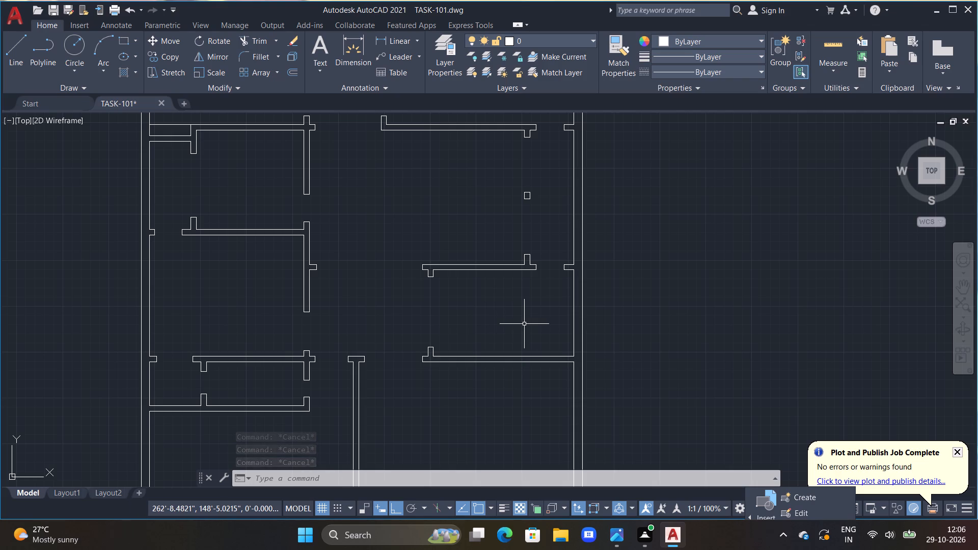
type("OF")
key("space")
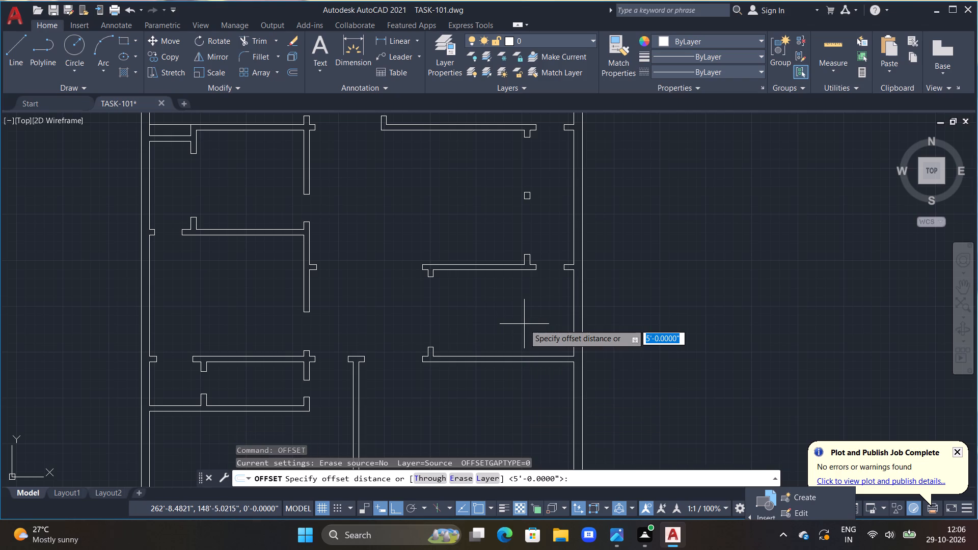
type("3'")
key("Return")
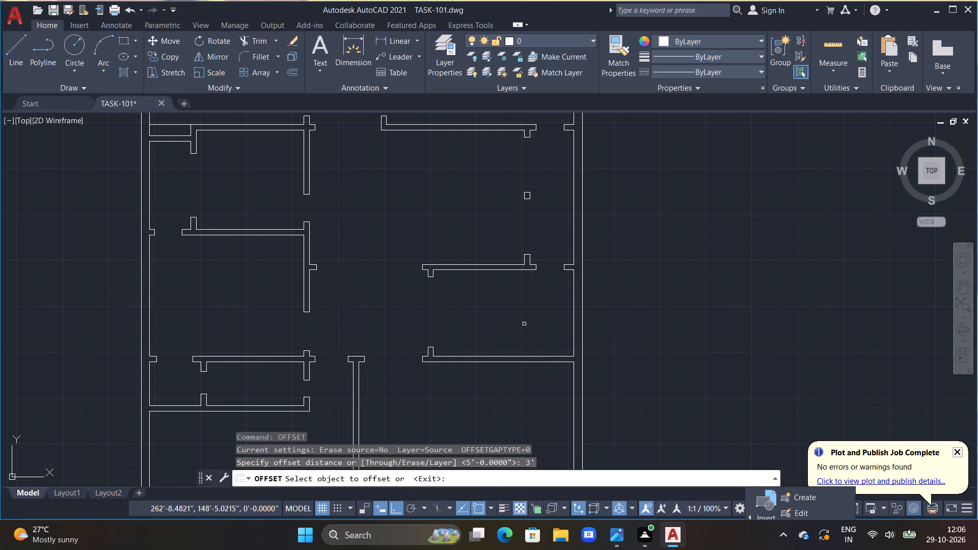
left_click(574, 315)
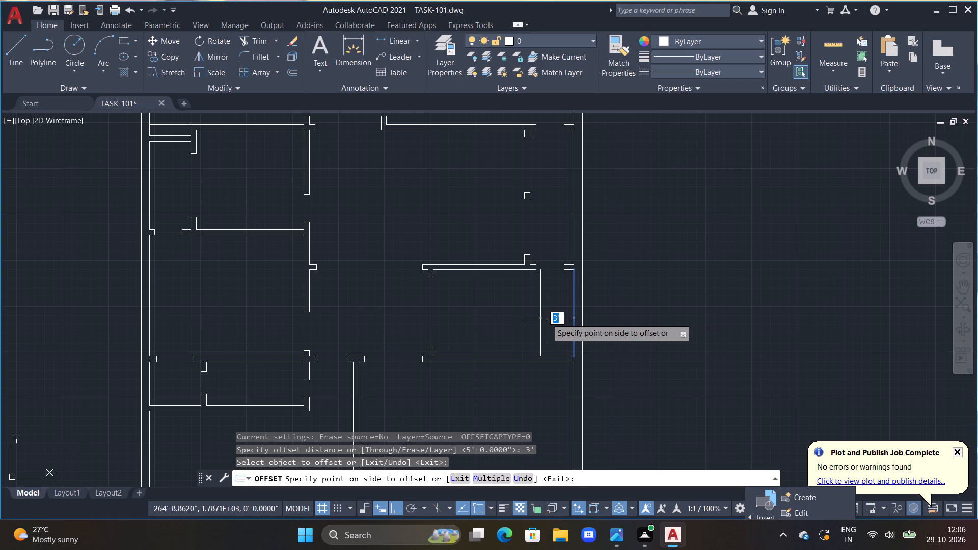
type("4'")
key("Return")
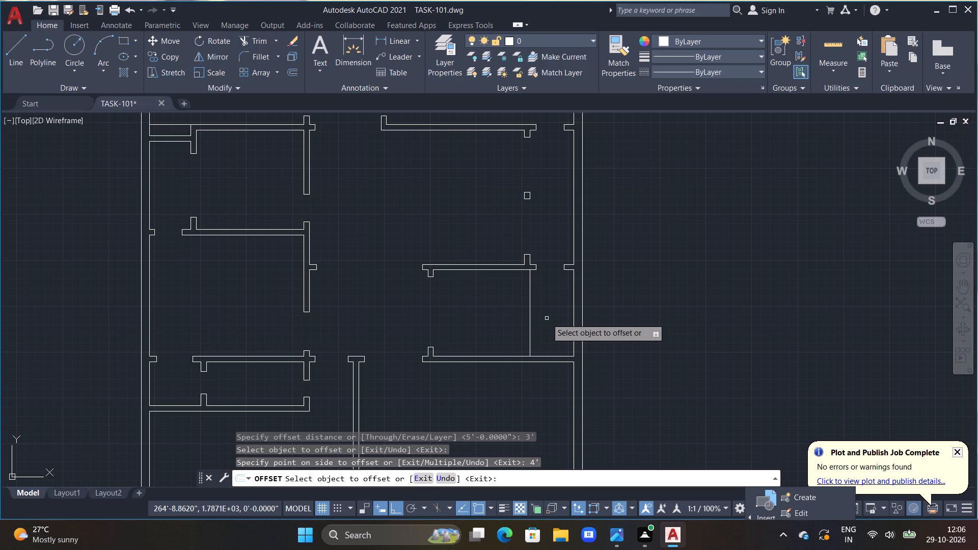
Offset the new vertical line successively away from the right wall at 1' spacing, making four stair tread lines.
key("Escape")
type("OFF 1'")
key("Return")
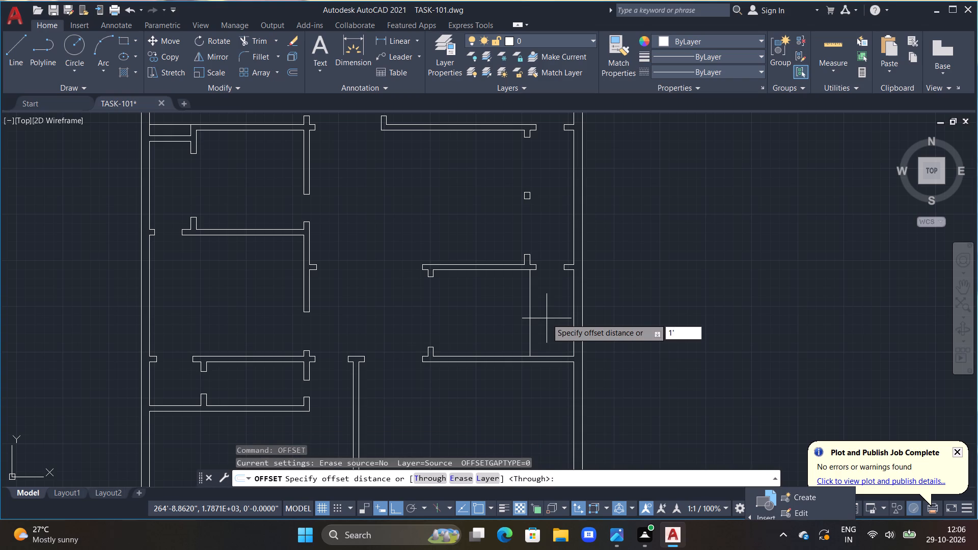
left_click(531, 318)
left_click_drag(530, 318, 519, 322)
double_click(502, 329)
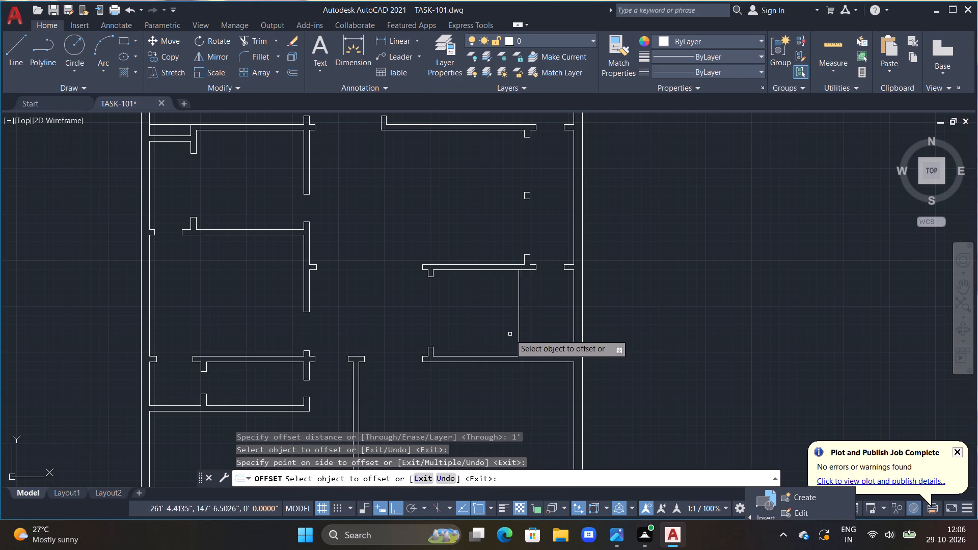
left_click_drag(519, 342, 508, 342)
left_click(472, 342)
left_click_drag(509, 333, 491, 333)
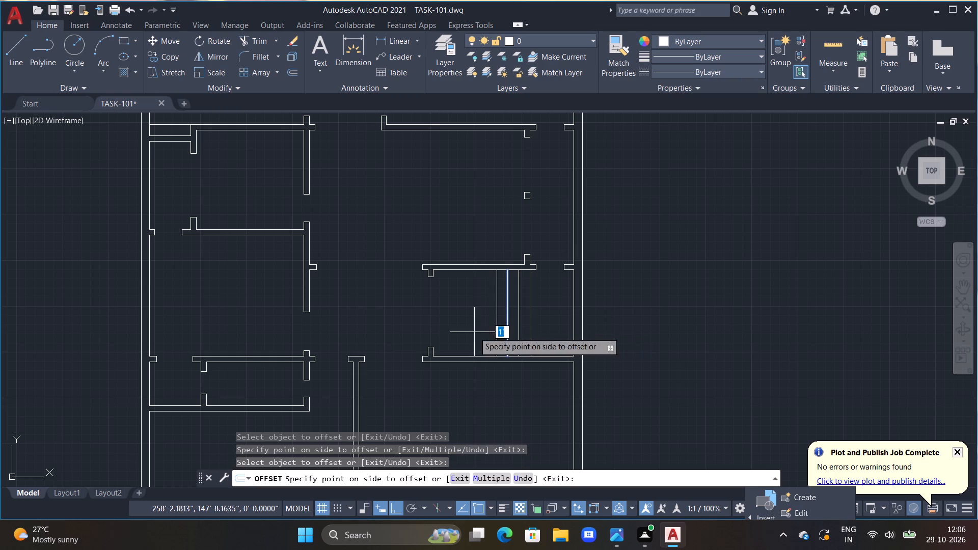
left_click(474, 332)
left_click(497, 327)
left_click(478, 332)
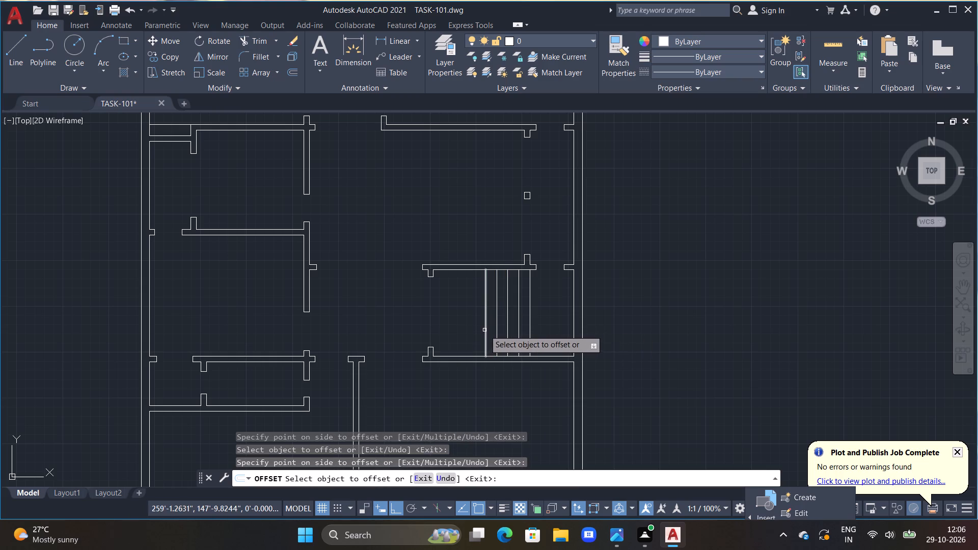
Continue the 1' tread offsets away from the right wall with three more lines.
left_click_drag(484, 330, 460, 330)
left_click(444, 330)
left_click(475, 326)
left_click_drag(475, 326, 464, 327)
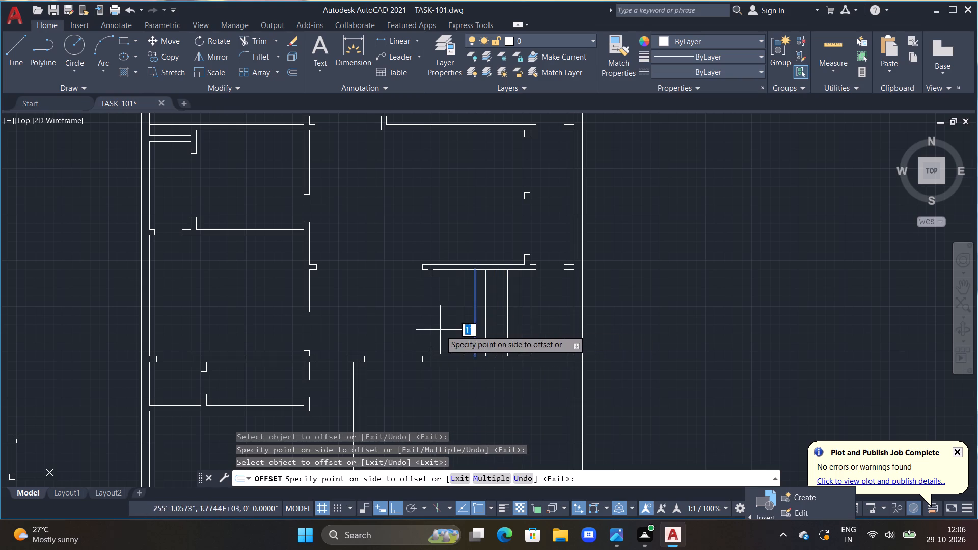
left_click(450, 327)
double_click(465, 321)
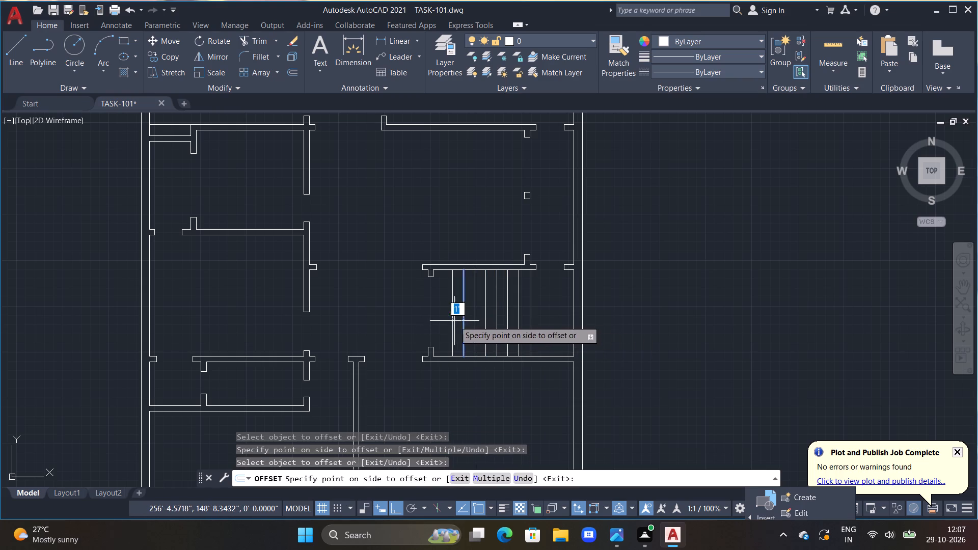
left_click(454, 321)
left_click(453, 321)
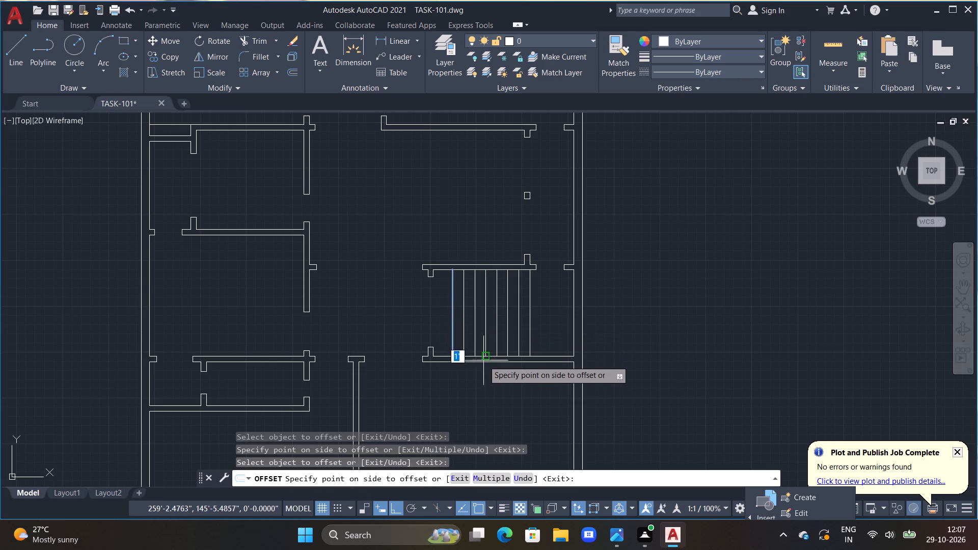
key("Escape")
key("Escape")
key("Escape")
key("Escape")
key("Escape")
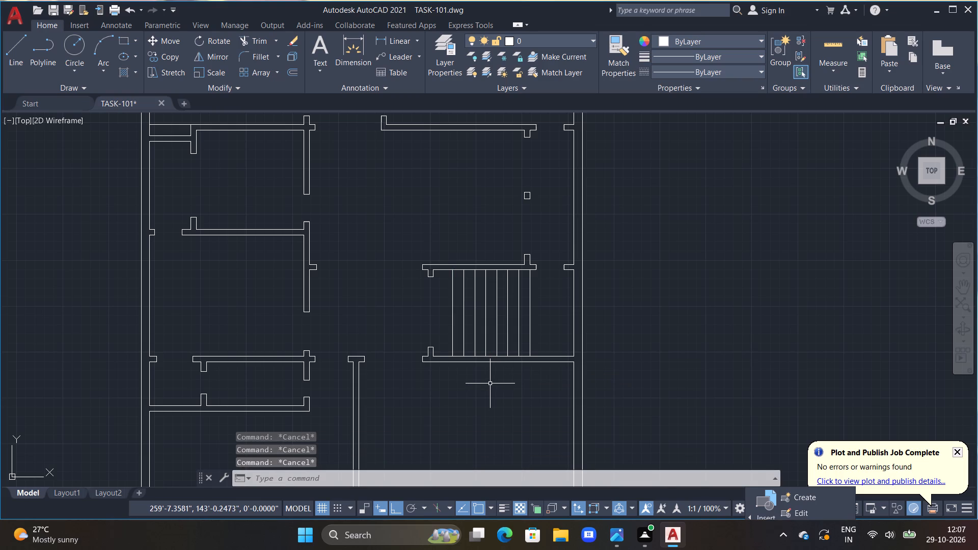
Offset the upper partition's lower face downward and the lower partition's upper face upward, each 3'6", across the tread lines.
type("OFF")
key("space")
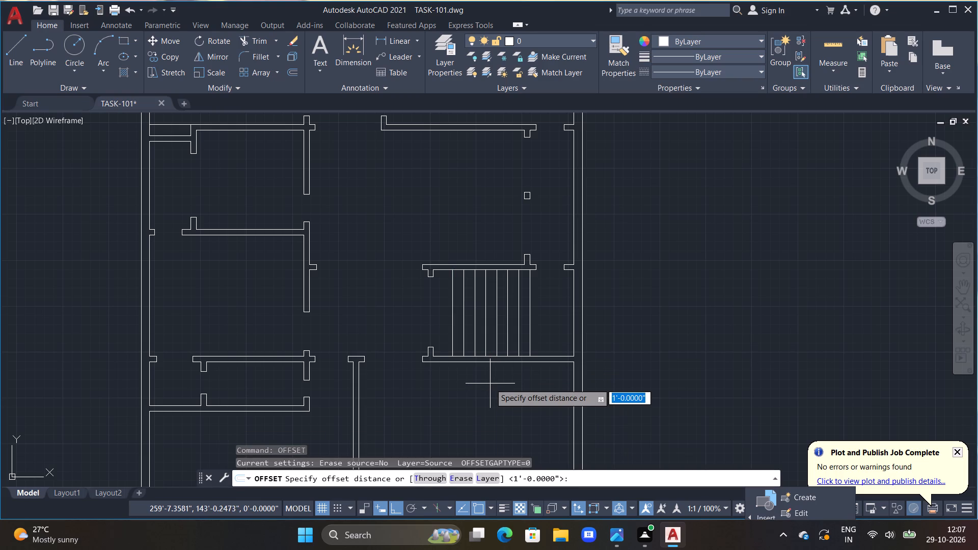
type("3'6\"")
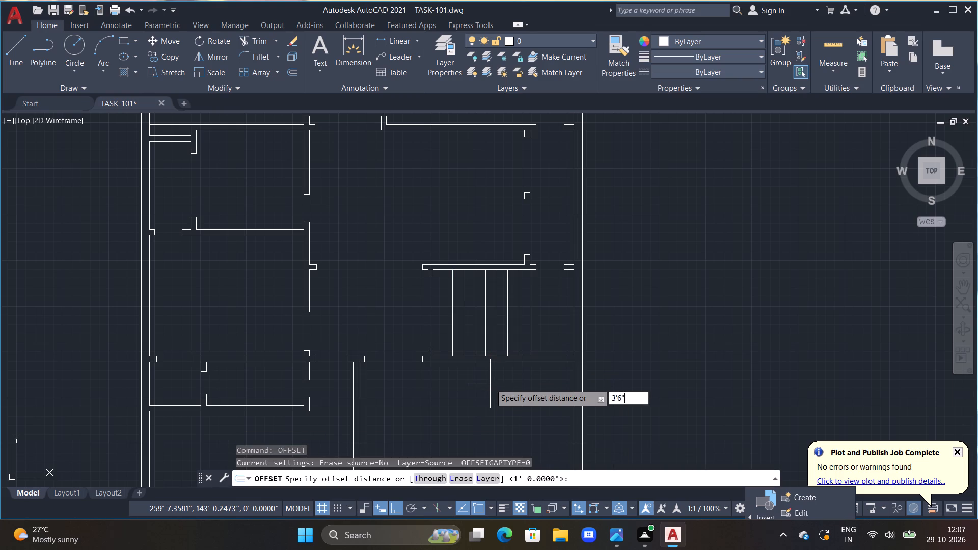
key("Return")
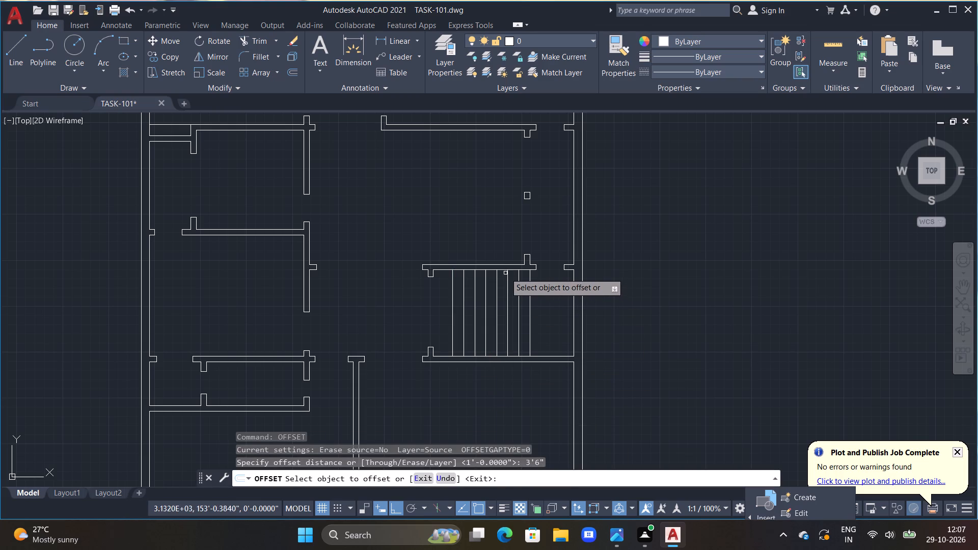
triple_click(503, 271)
left_click(508, 311)
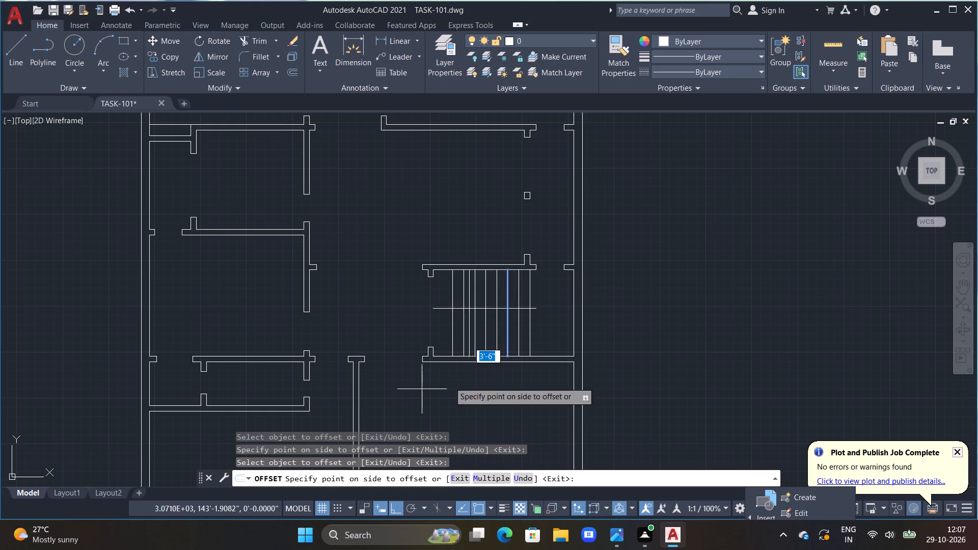
key("ctrl+z")
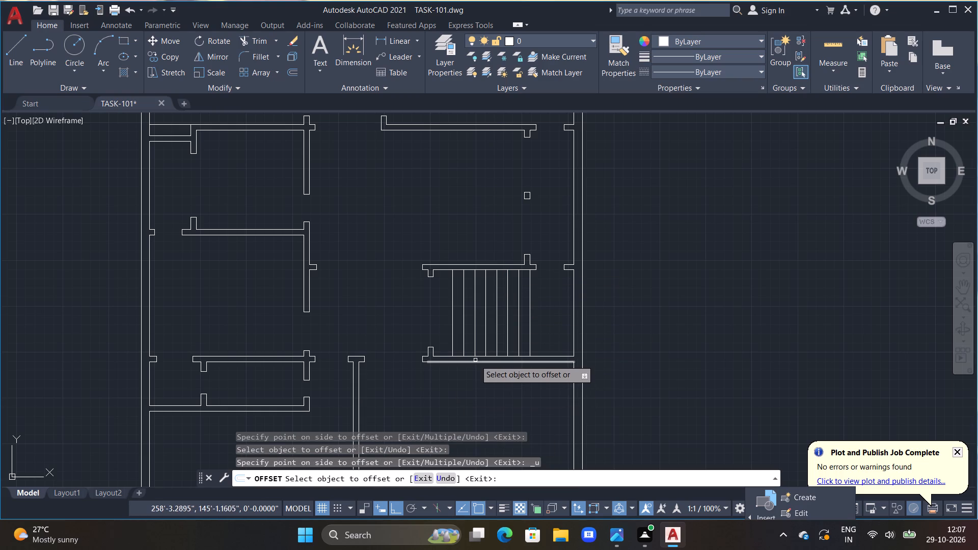
left_click(499, 269)
left_click_drag(499, 270, 500, 281)
left_click(506, 314)
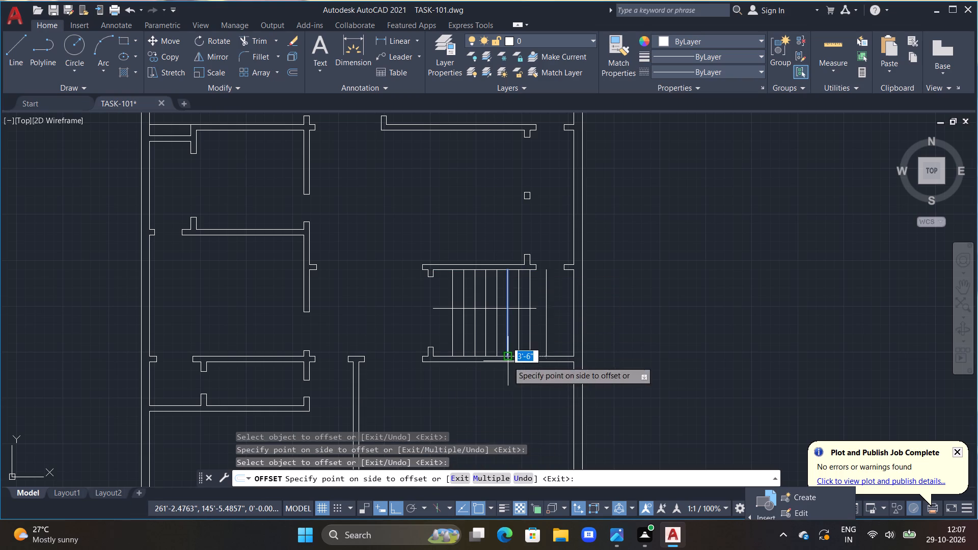
left_click(505, 406)
key("ctrl+z")
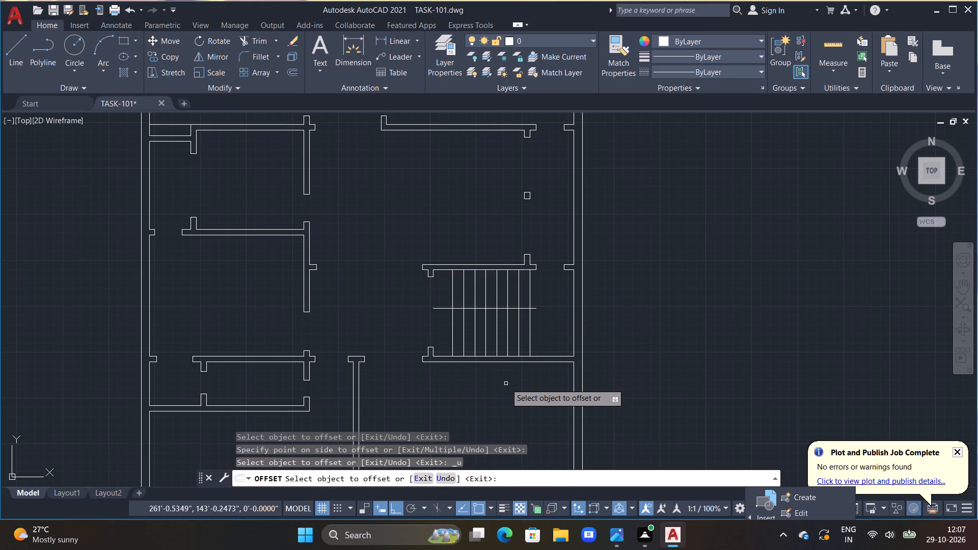
left_click(492, 357)
left_click(489, 327)
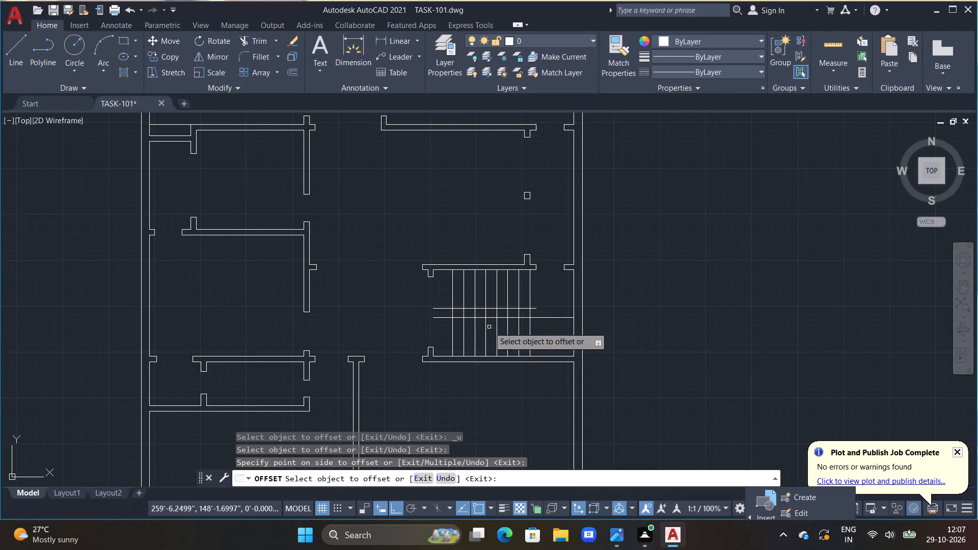
key("Escape")
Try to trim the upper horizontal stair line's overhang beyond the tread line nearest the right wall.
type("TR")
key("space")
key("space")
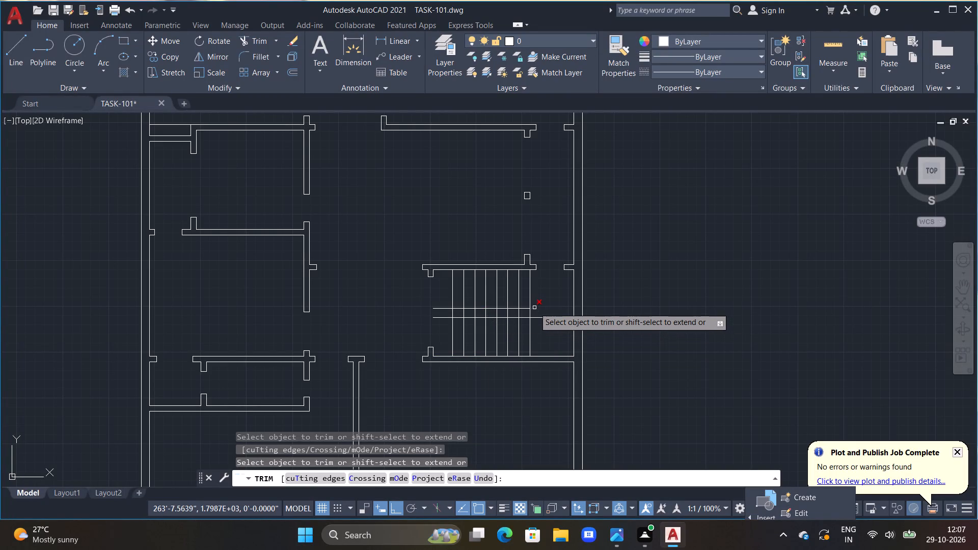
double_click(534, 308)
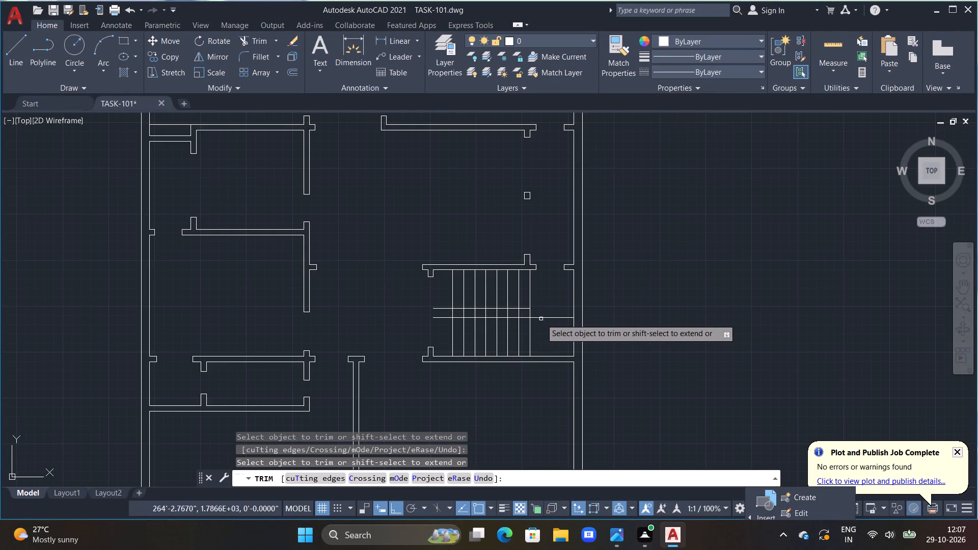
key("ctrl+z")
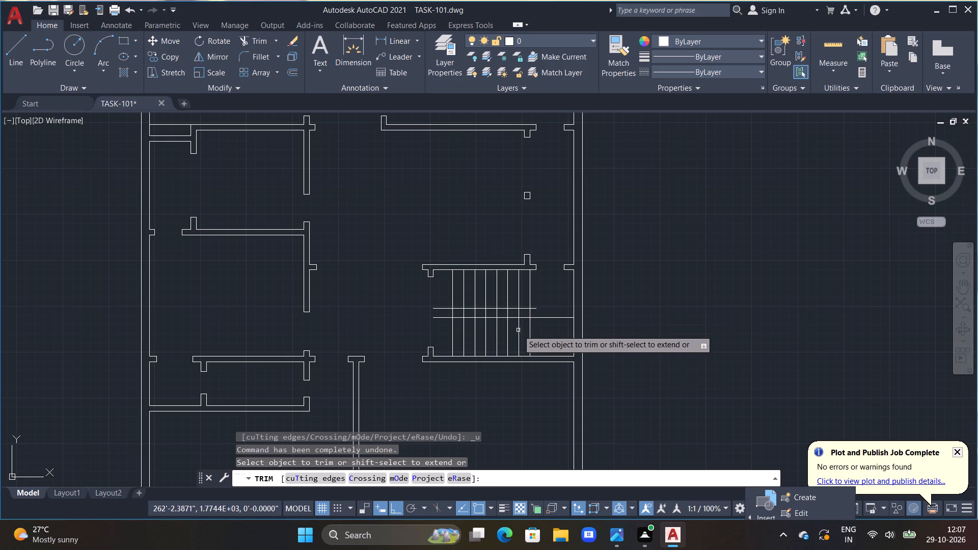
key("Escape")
Extend the upper horizontal stair line to the right exterior wall's inner face.
type("EX")
key("space")
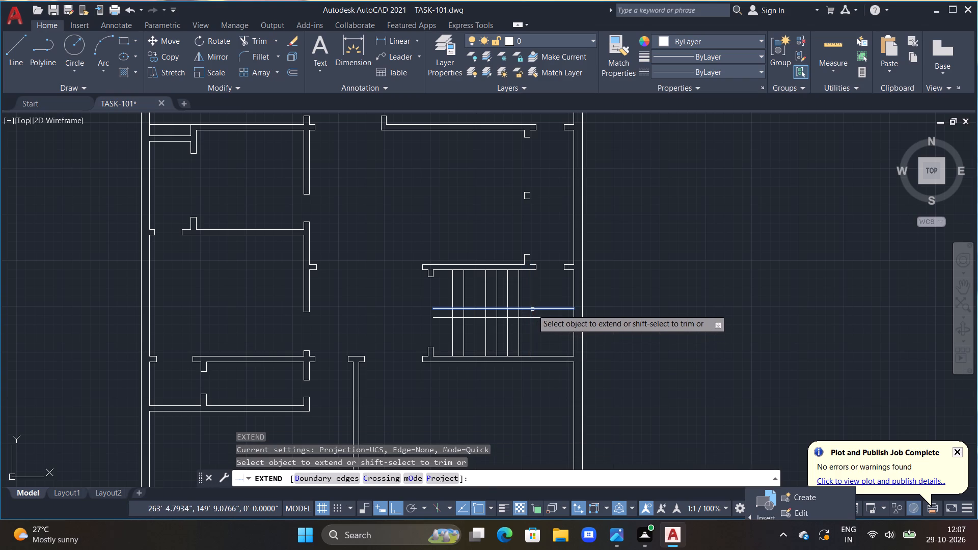
double_click(533, 309)
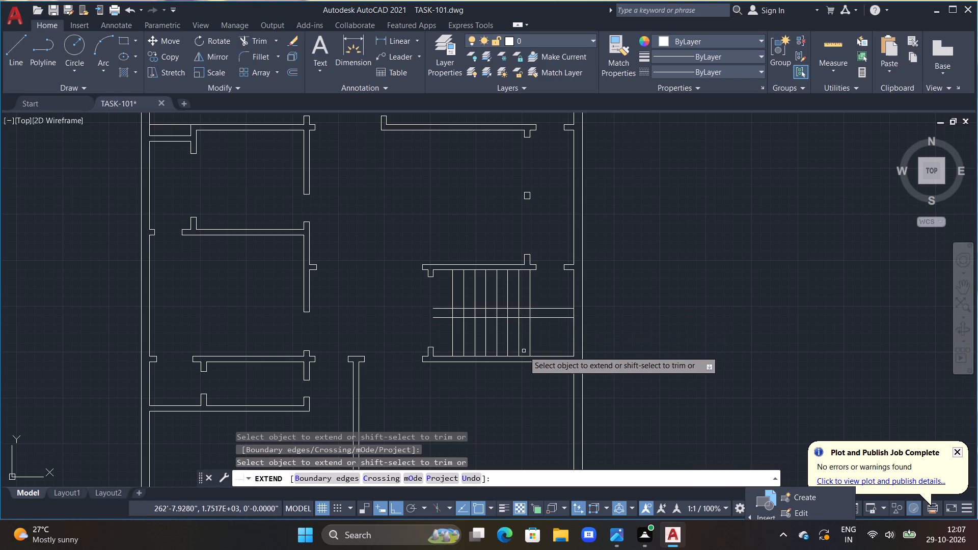
key("Escape")
key("Escape")
key("Escape")
Trim the tread lines between the two horizontal stair lines, keeping the vertical line nearest the right wall.
key("t")
type("R")
key("space")
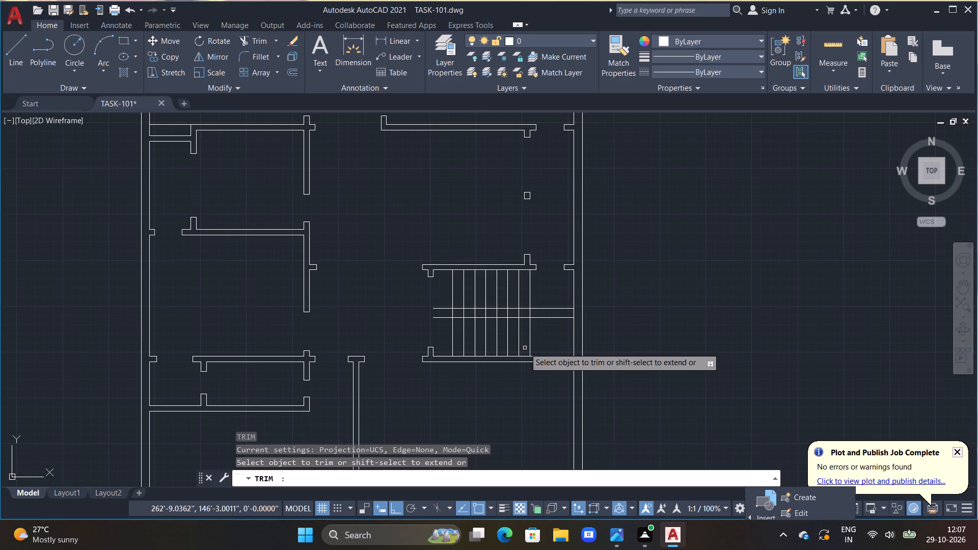
left_click_drag(519, 313, 489, 311)
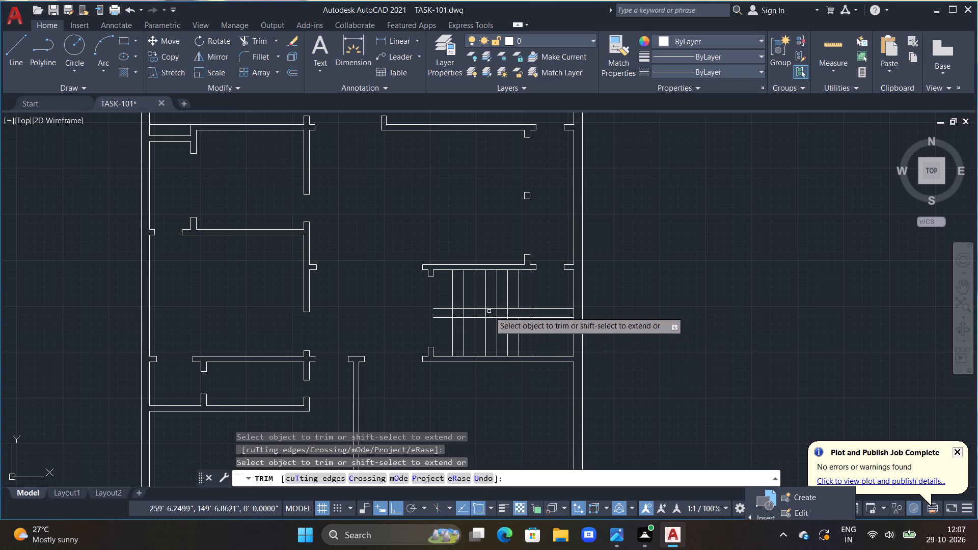
left_click_drag(489, 311, 476, 311)
left_click_drag(451, 313, 459, 312)
left_click_drag(459, 312, 495, 313)
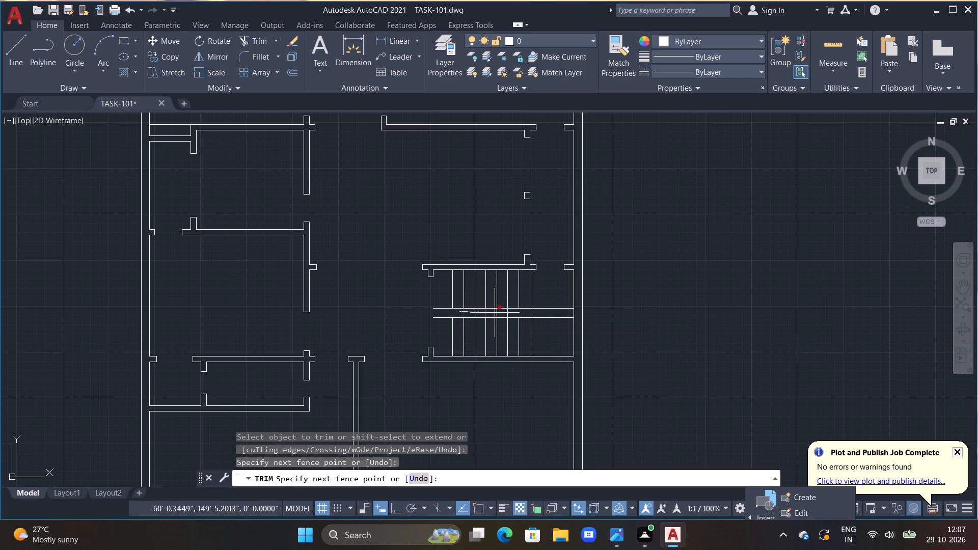
left_click_drag(495, 313, 516, 314)
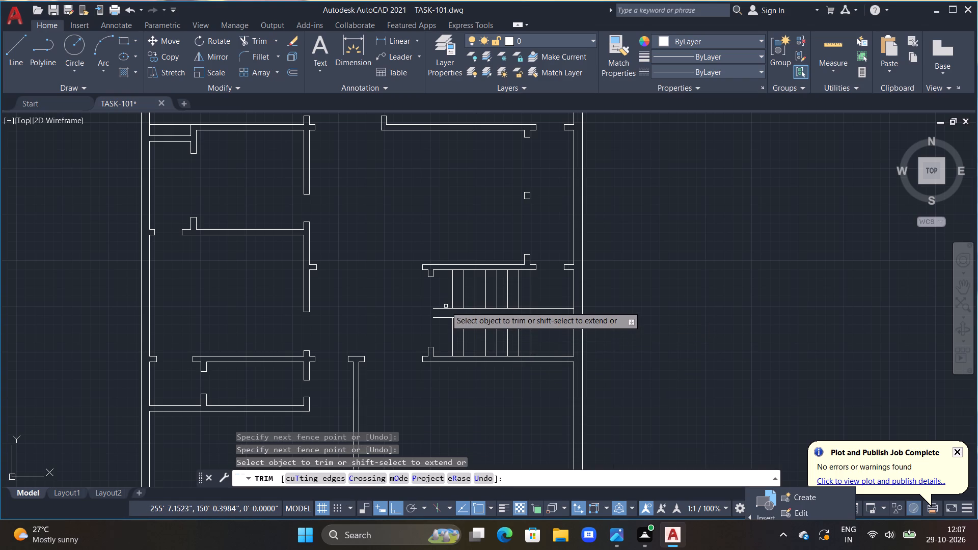
Trim the left overhangs of both horizontal stair lines back to the leftmost tread line.
left_click(445, 317)
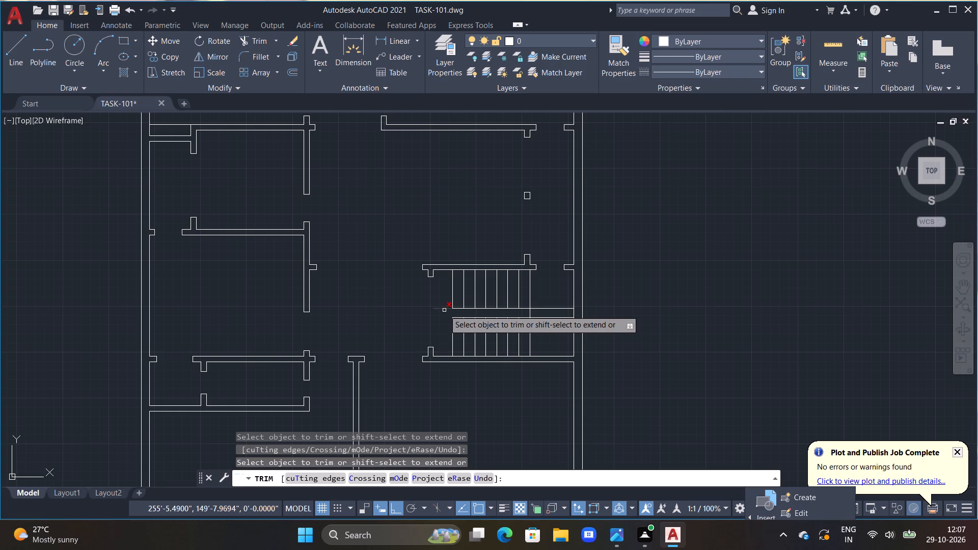
left_click(444, 310)
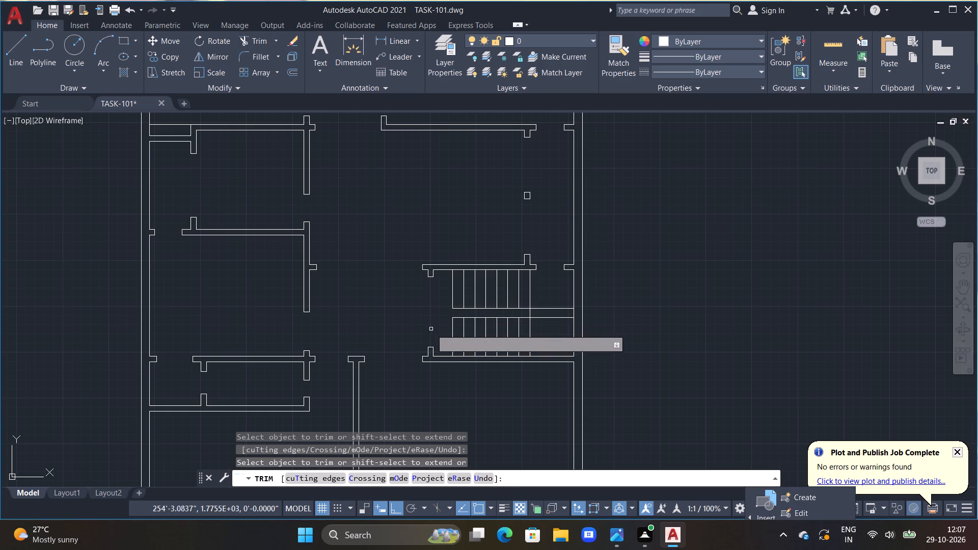
Trim away the three leftmost tread lines of the upper stair flight.
left_click(451, 292)
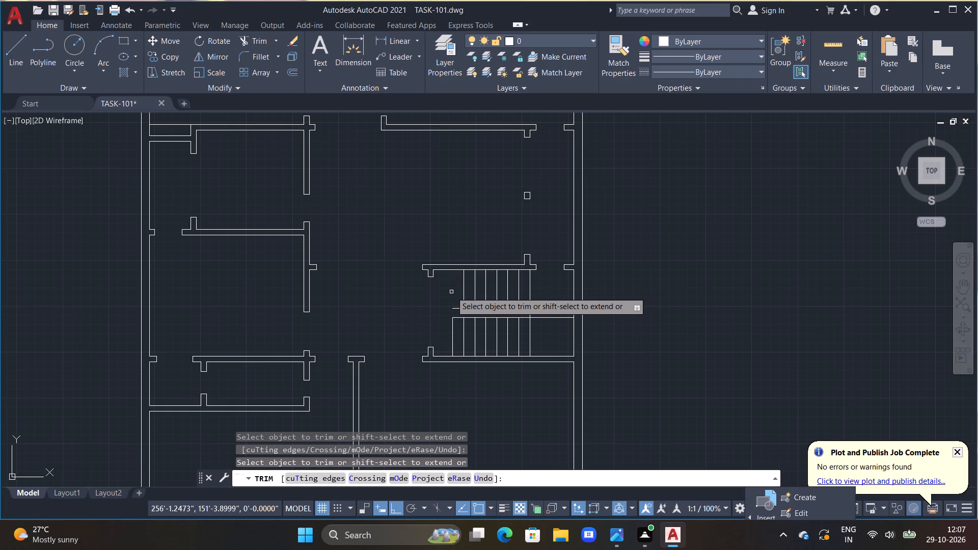
left_click_drag(451, 292, 460, 290)
double_click(461, 290)
left_click(472, 290)
left_click(474, 290)
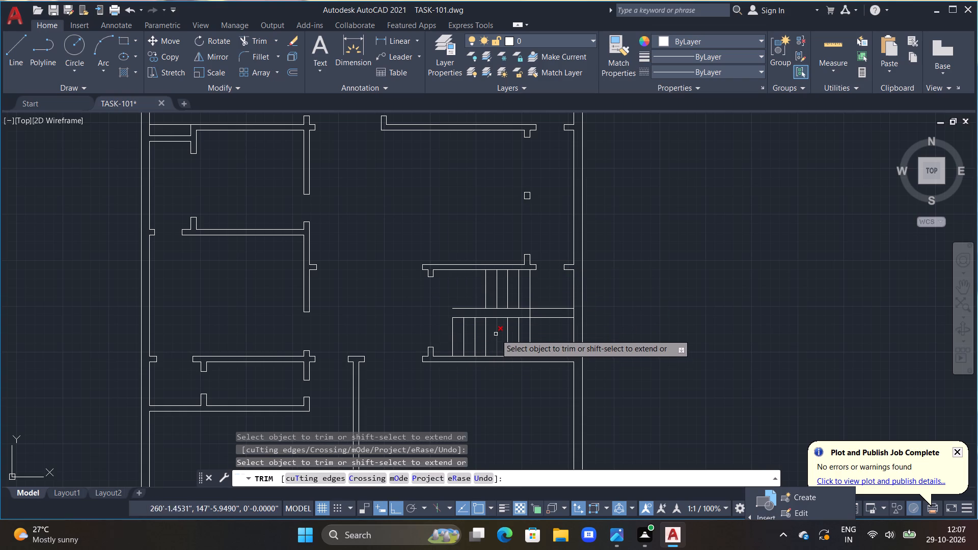
Extend the leftmost tread line of the lower stair flight up to the upper horizontal stair line.
key("Escape")
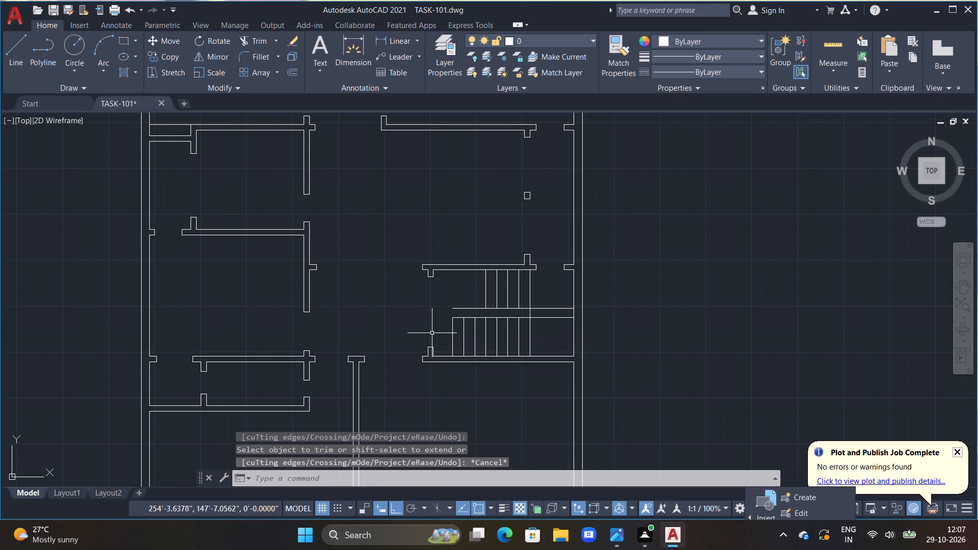
key("Escape")
key("Escape")
type("EX")
key("space")
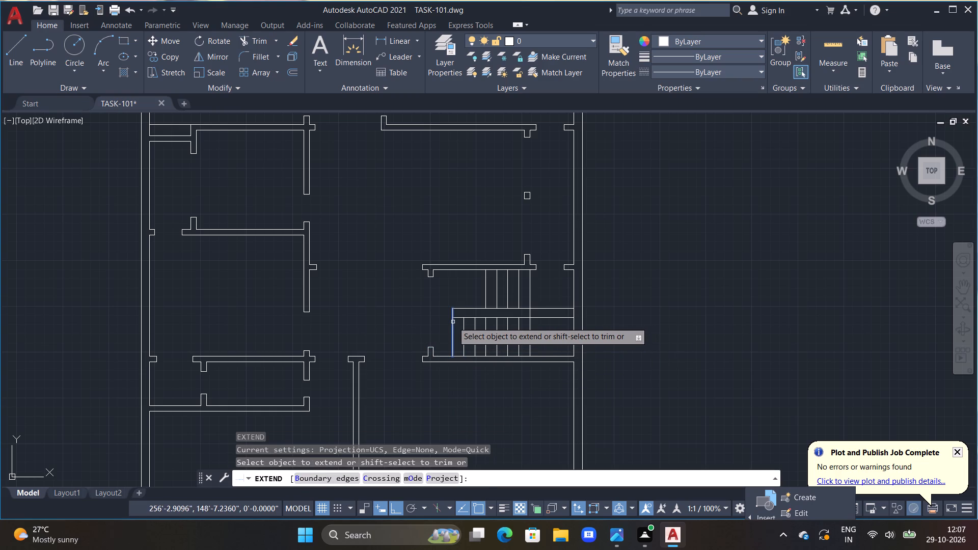
left_click(453, 322)
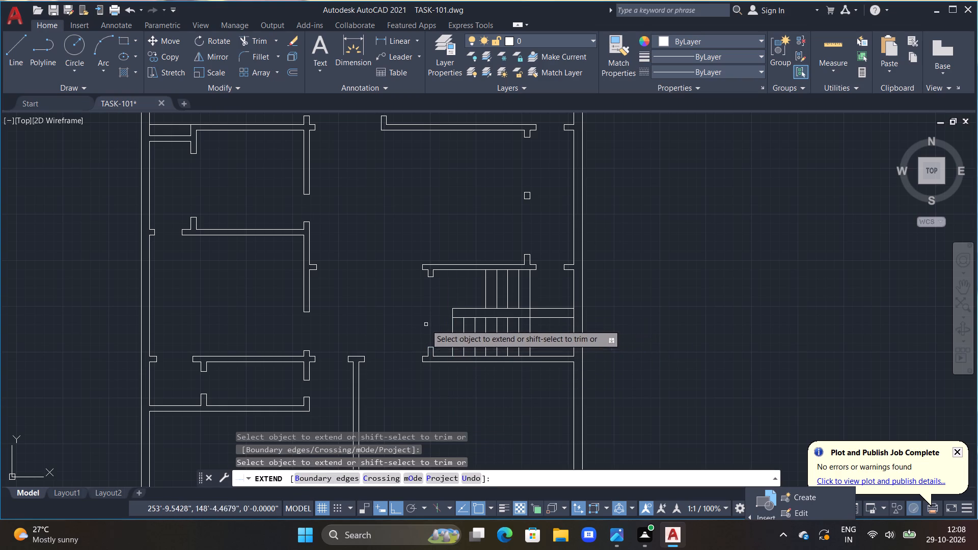
key("Escape")
key("Escape")
Look over the floor plan's rooms and wall outlines, from the staircase up to the top rooms.
scroll(425, 327, "down", 1)
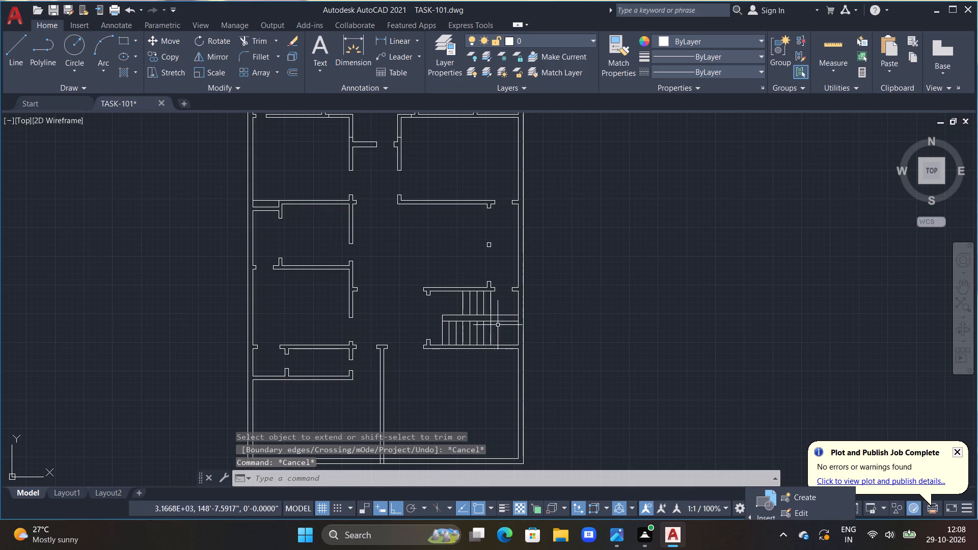
middle_click_drag(404, 351, 409, 351)
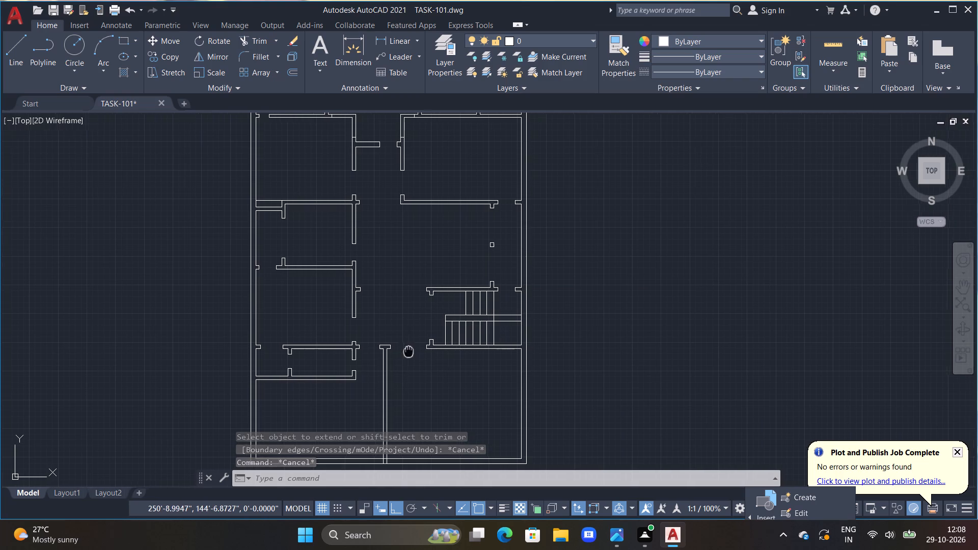
middle_click_drag(409, 351, 451, 374)
key("Escape")
key("Escape")
key("Escape")
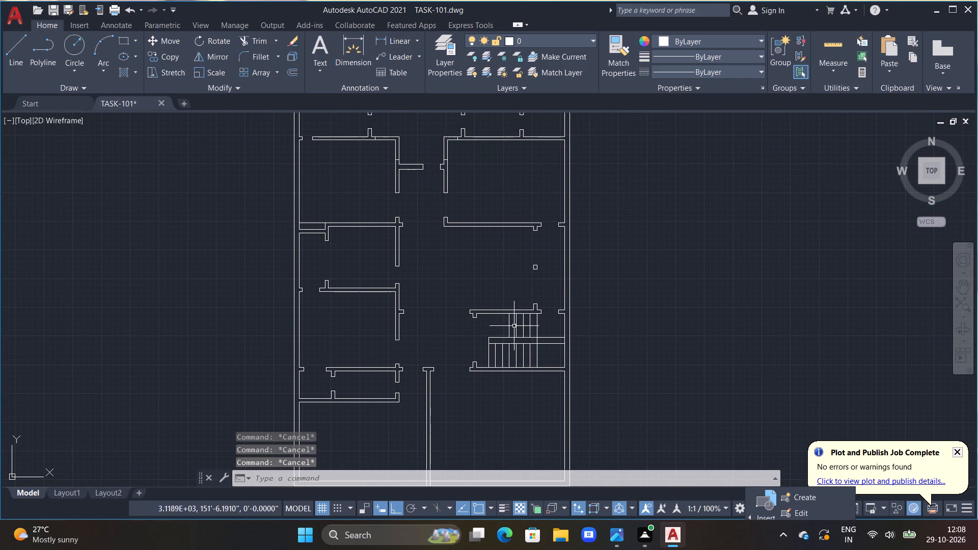
scroll(537, 307, "up", 1)
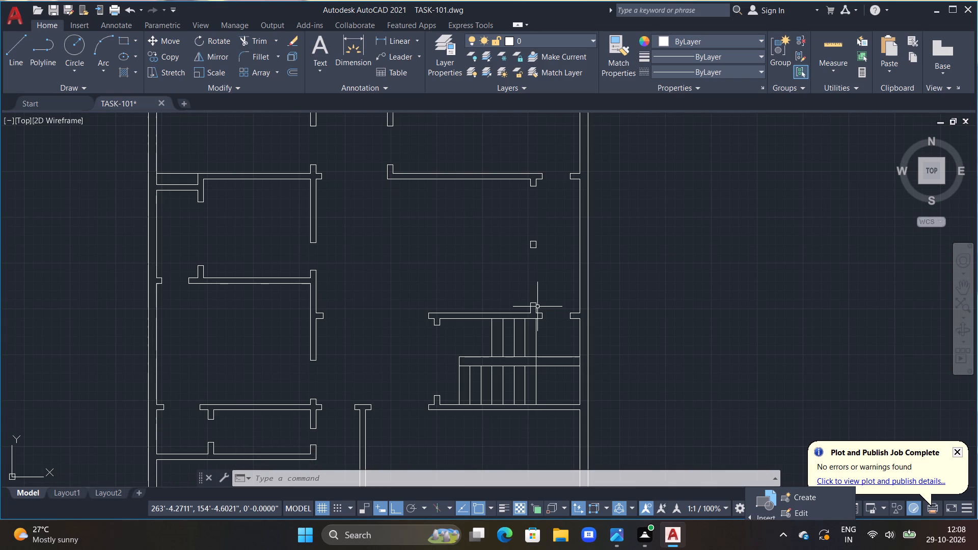
scroll(470, 321, "down", 1)
middle_click_drag(347, 211, 390, 257)
middle_click_drag(396, 266, 407, 279)
scroll(432, 216, "up", 2)
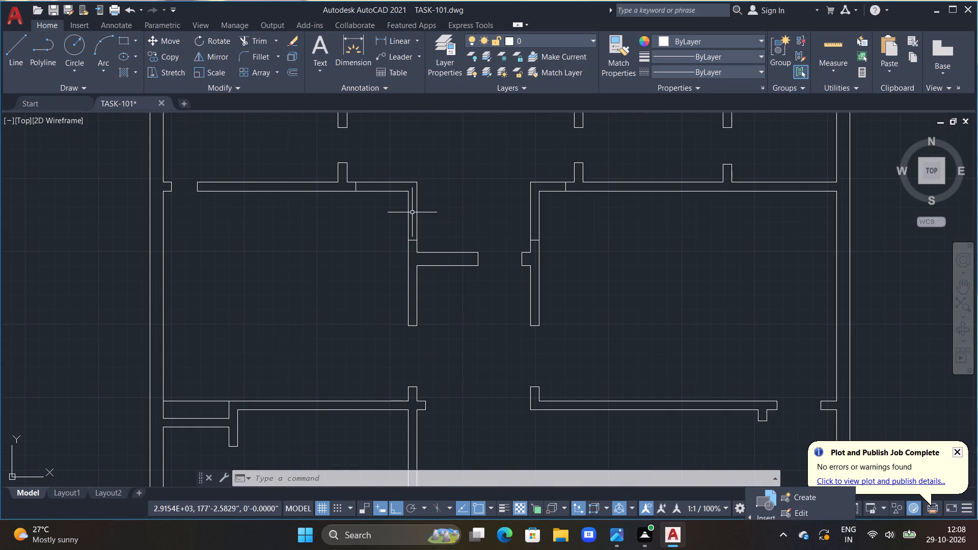
scroll(407, 269, "down", 1)
middle_click_drag(414, 270, 481, 242)
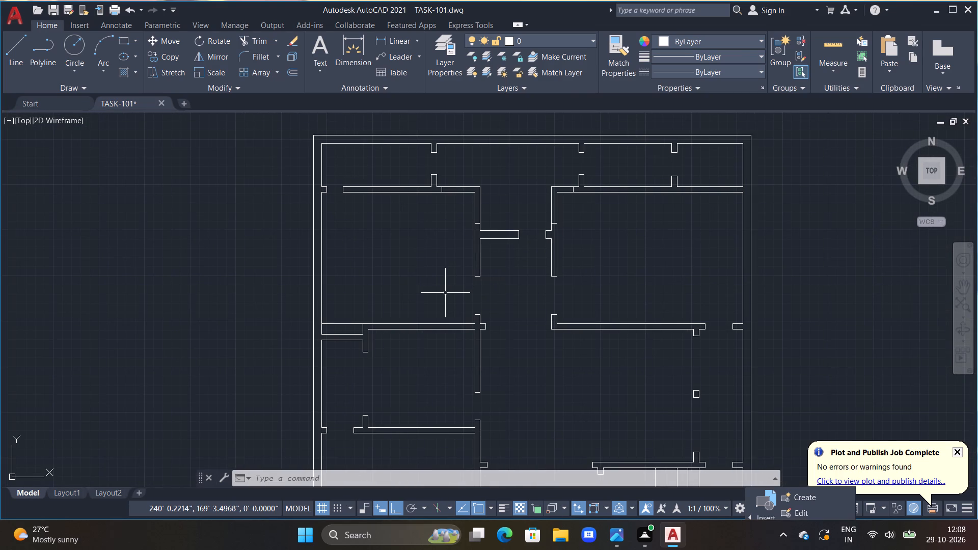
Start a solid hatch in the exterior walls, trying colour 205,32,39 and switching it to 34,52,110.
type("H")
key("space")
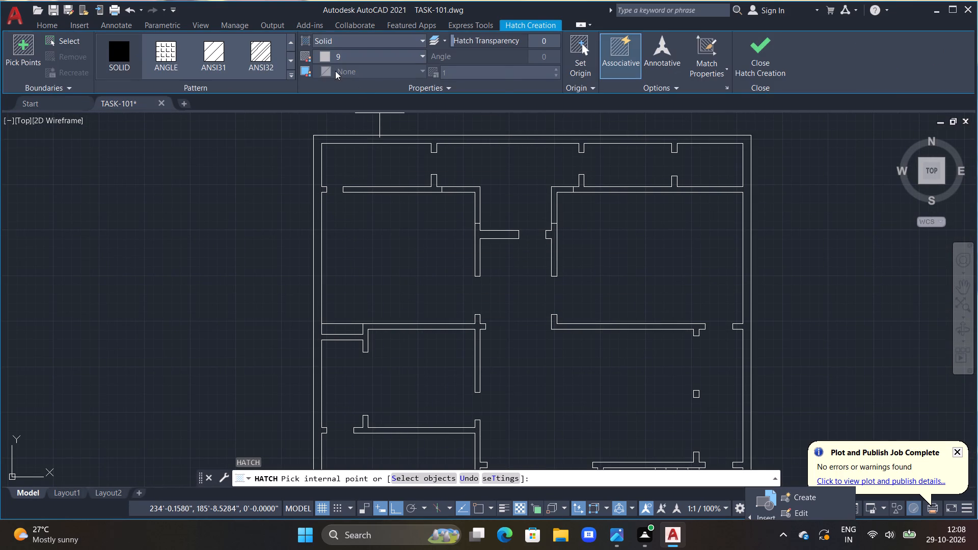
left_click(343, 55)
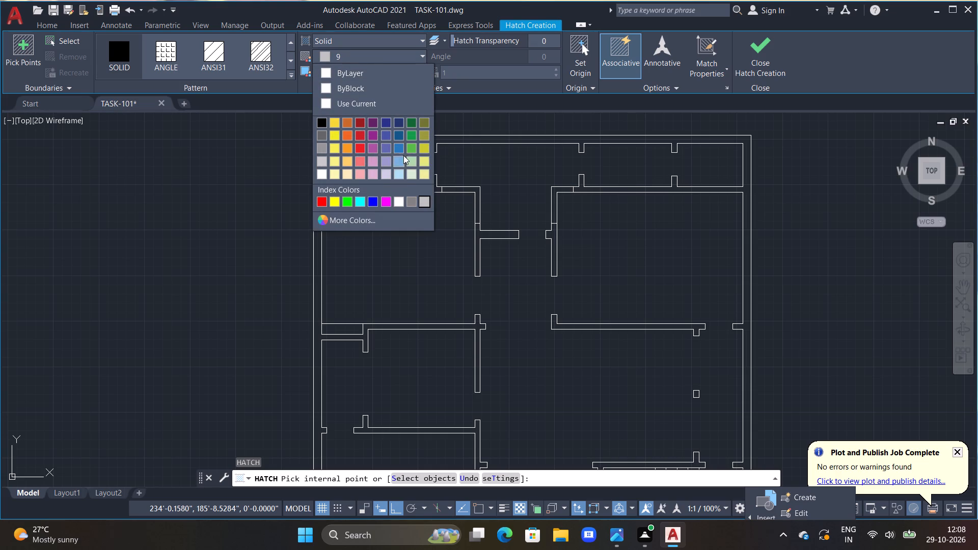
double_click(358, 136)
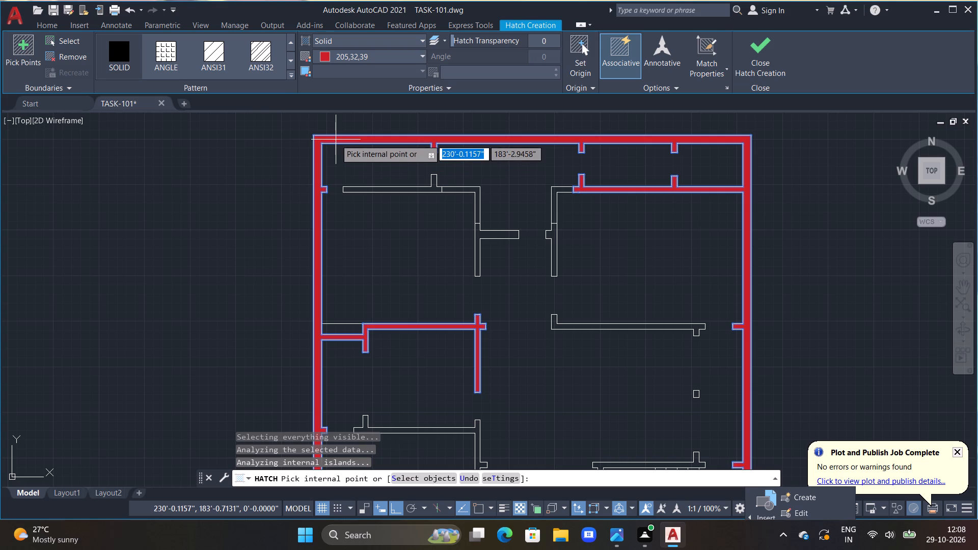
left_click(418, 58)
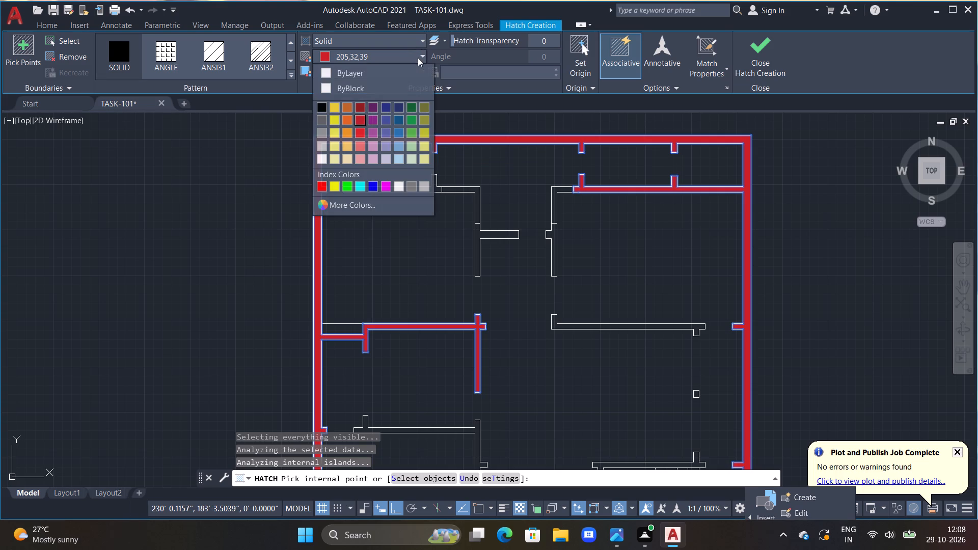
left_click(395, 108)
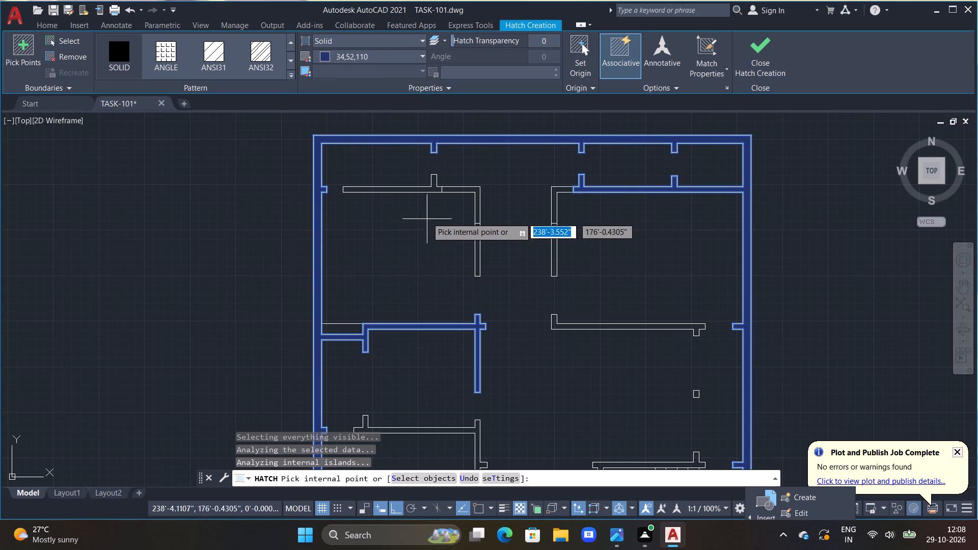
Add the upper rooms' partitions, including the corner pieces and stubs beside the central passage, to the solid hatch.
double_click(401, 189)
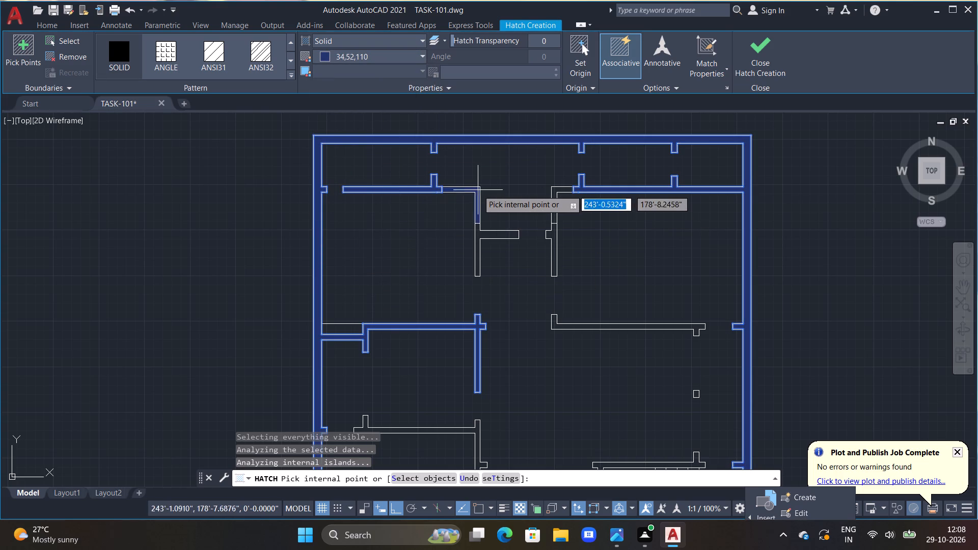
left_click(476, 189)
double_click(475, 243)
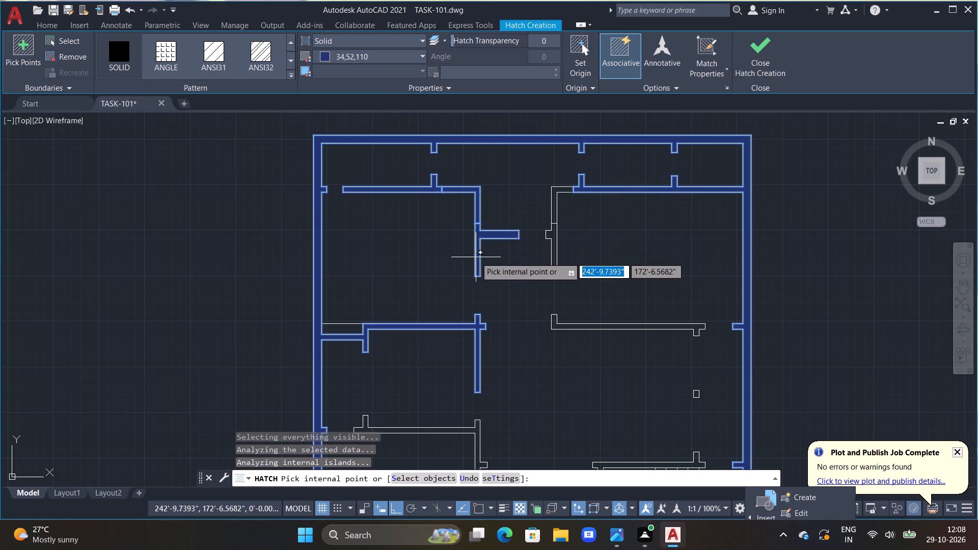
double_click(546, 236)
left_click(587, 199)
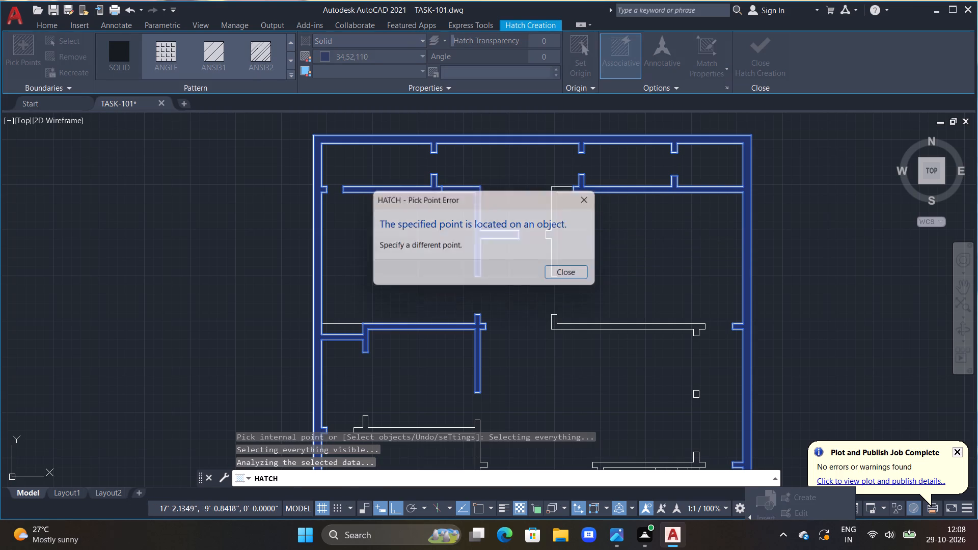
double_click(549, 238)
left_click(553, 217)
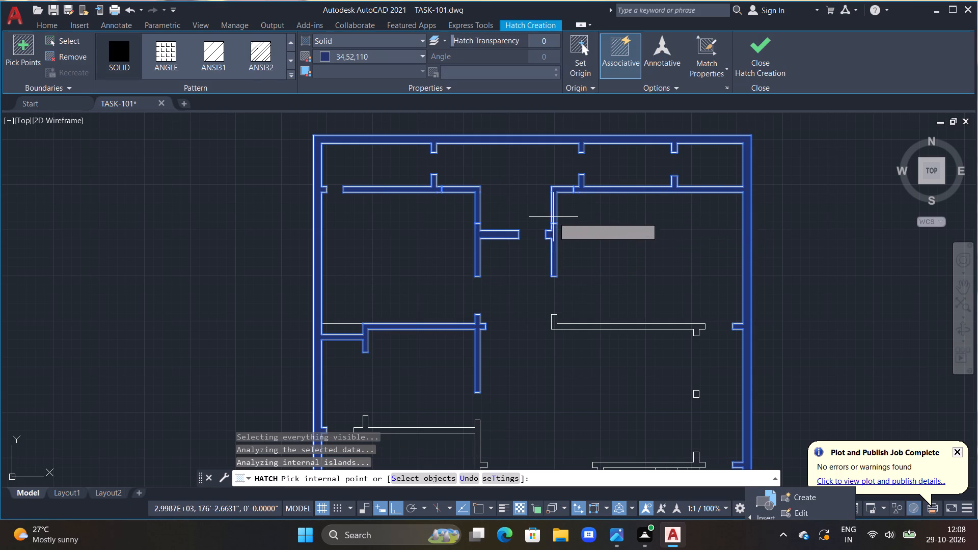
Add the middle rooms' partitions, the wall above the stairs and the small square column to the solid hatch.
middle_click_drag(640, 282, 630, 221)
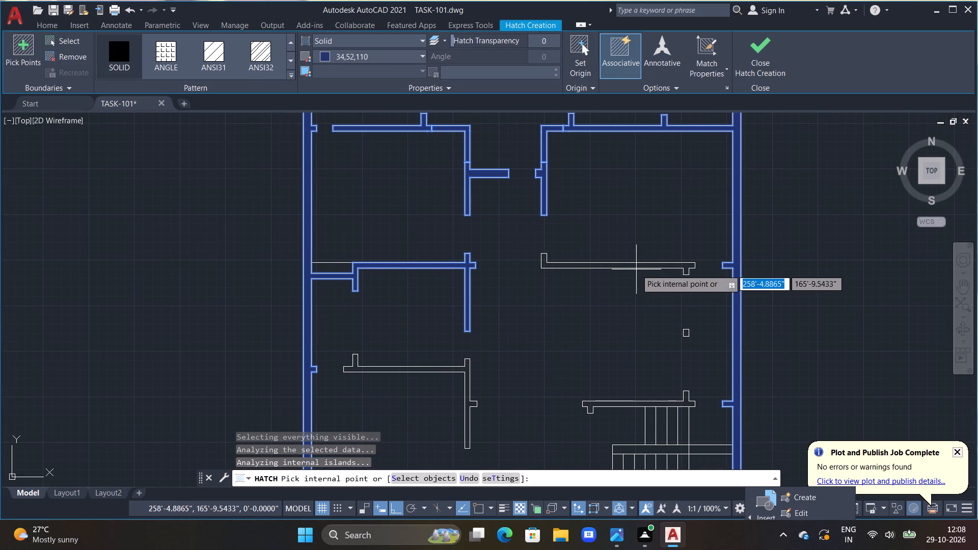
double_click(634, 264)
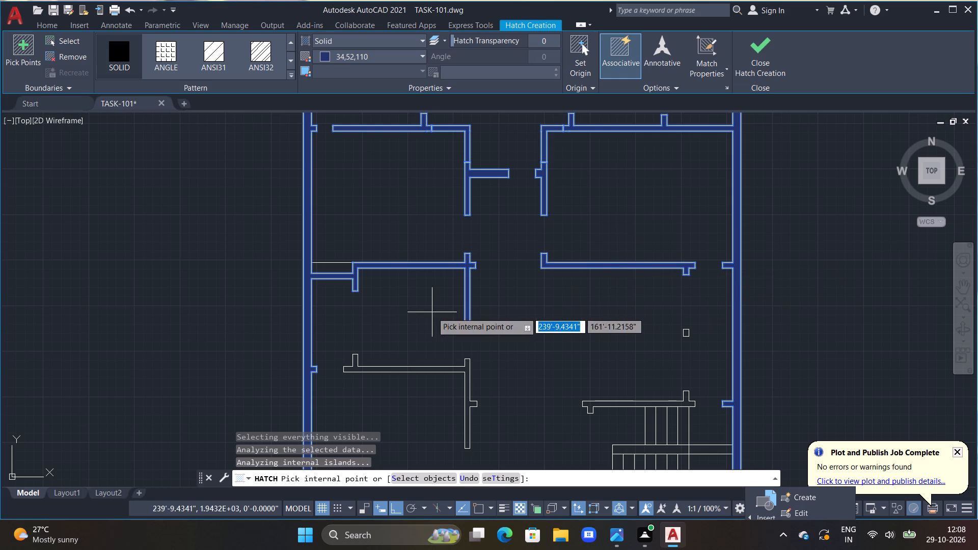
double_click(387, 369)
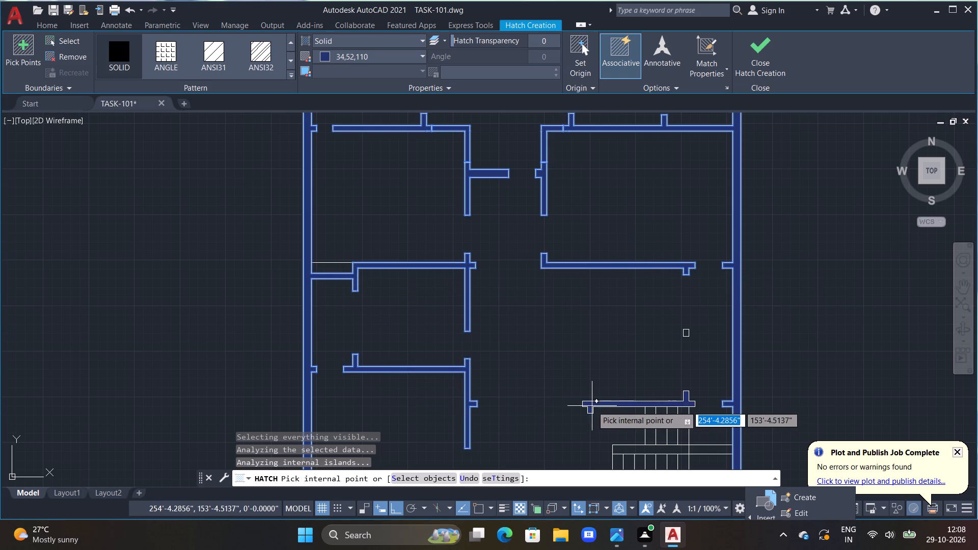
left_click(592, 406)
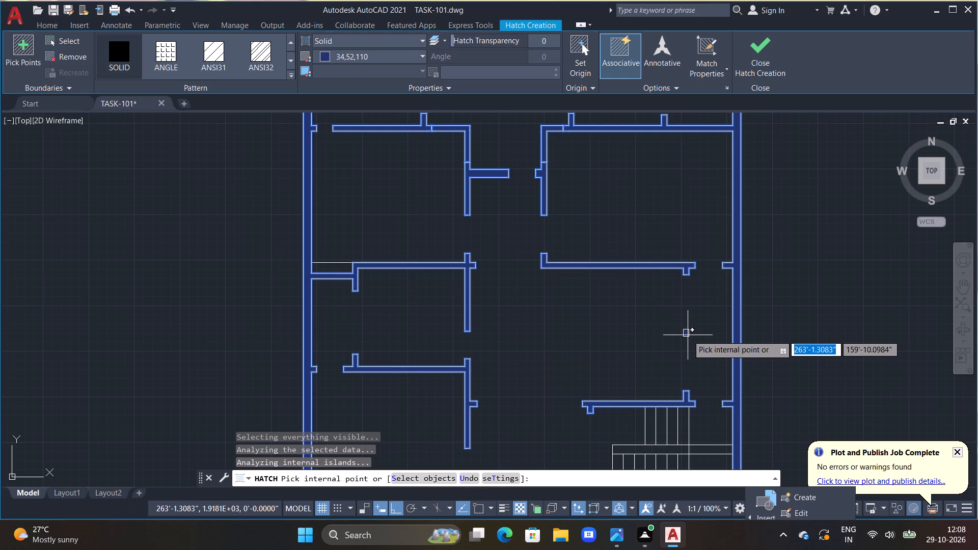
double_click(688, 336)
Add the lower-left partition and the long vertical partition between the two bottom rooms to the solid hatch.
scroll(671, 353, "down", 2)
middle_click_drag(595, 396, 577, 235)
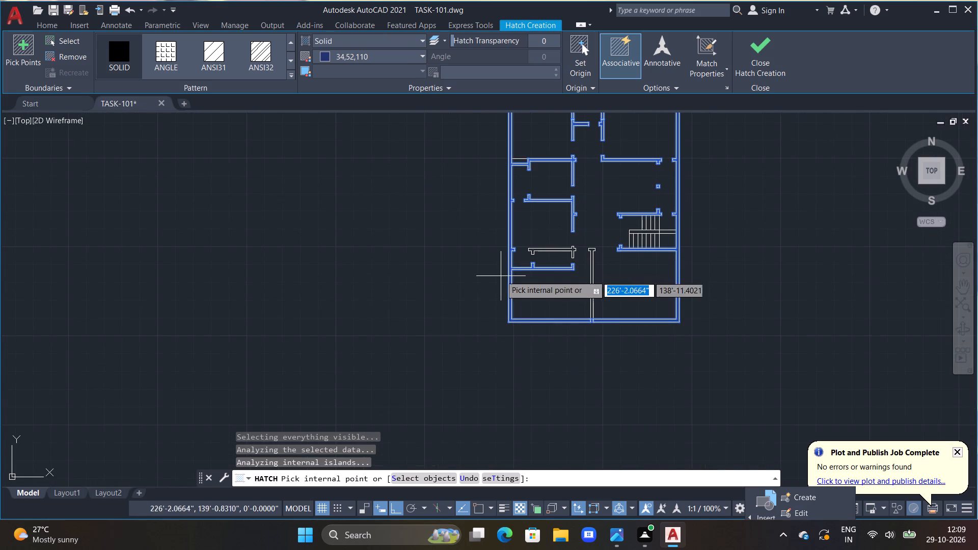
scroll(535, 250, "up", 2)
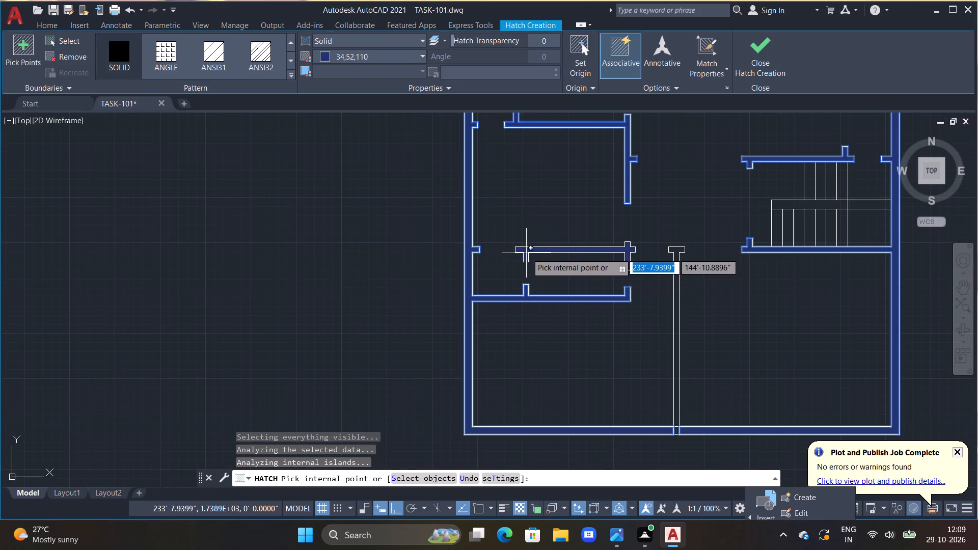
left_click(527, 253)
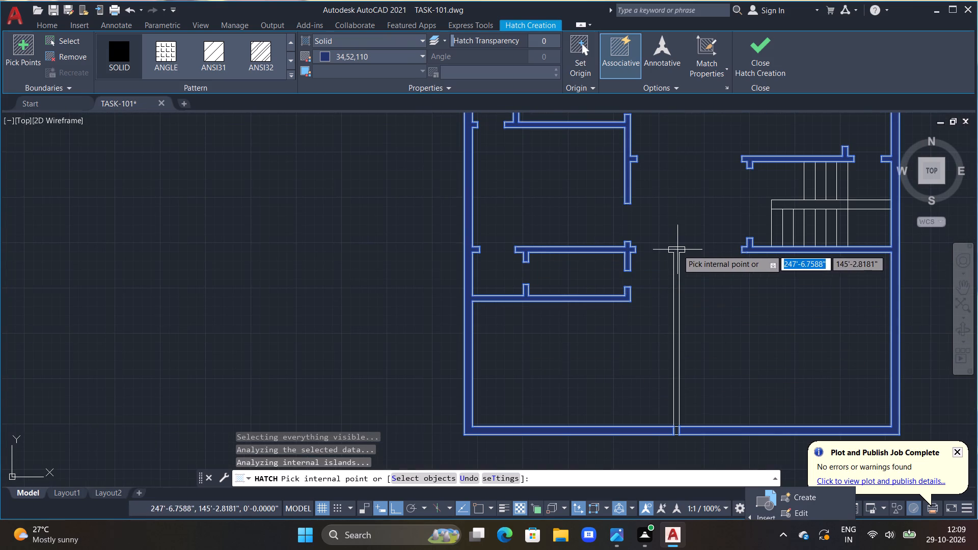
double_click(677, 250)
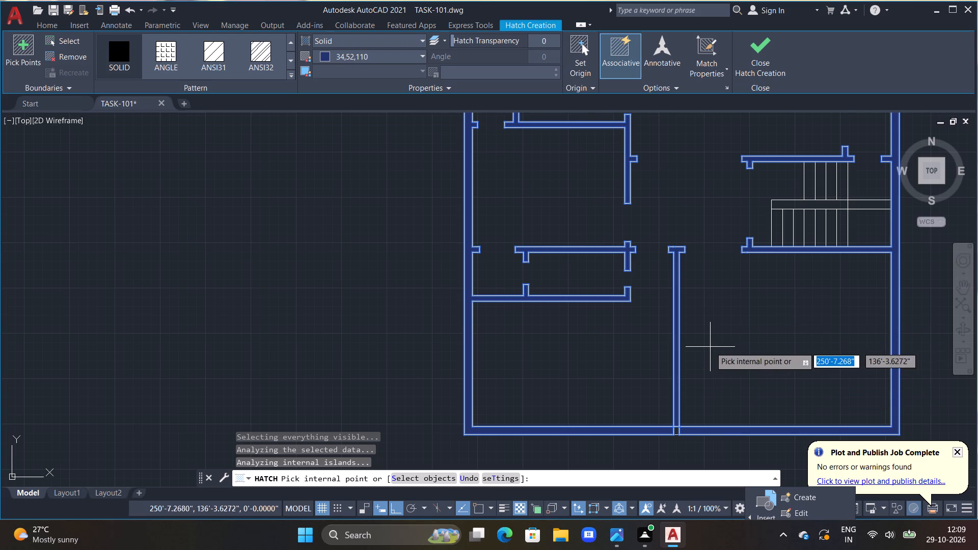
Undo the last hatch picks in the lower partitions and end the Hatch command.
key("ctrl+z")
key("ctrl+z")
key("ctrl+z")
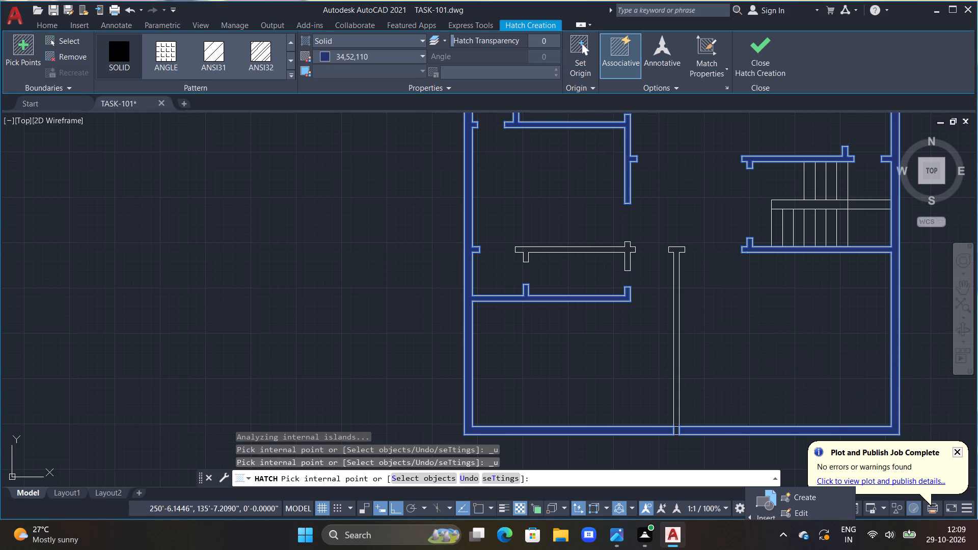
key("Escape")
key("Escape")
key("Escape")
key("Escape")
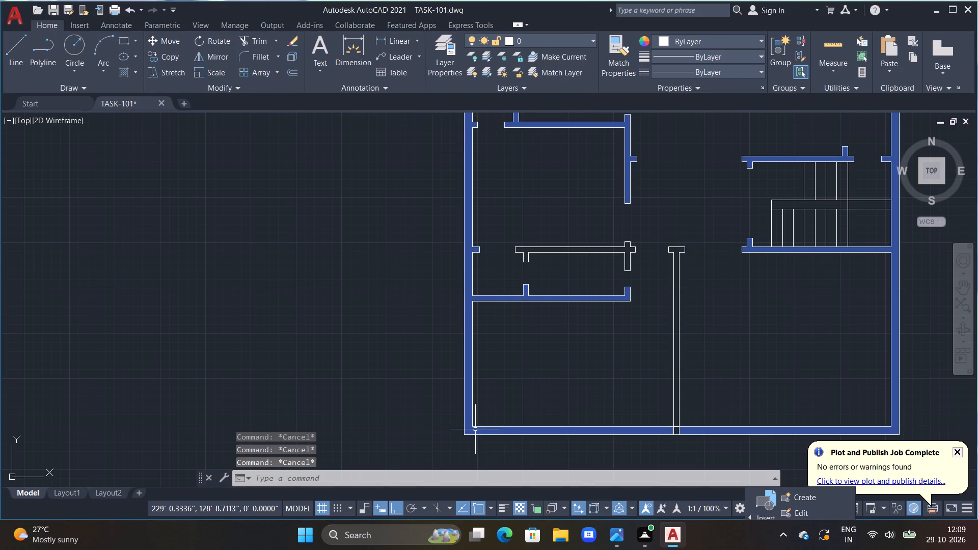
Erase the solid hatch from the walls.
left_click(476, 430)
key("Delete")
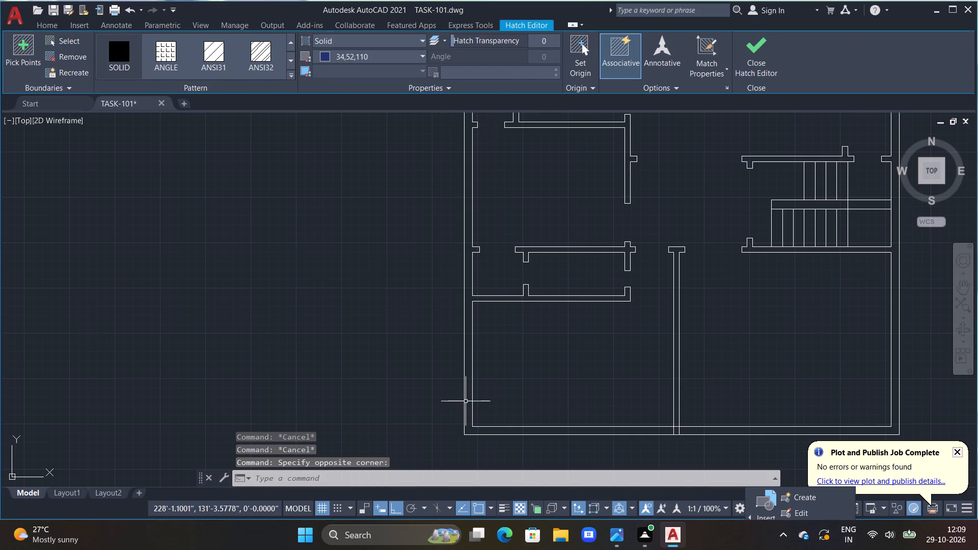
Extend the left exterior wall's inner face line down to the bottom wall's outer line.
middle_click_drag(551, 397, 552, 387)
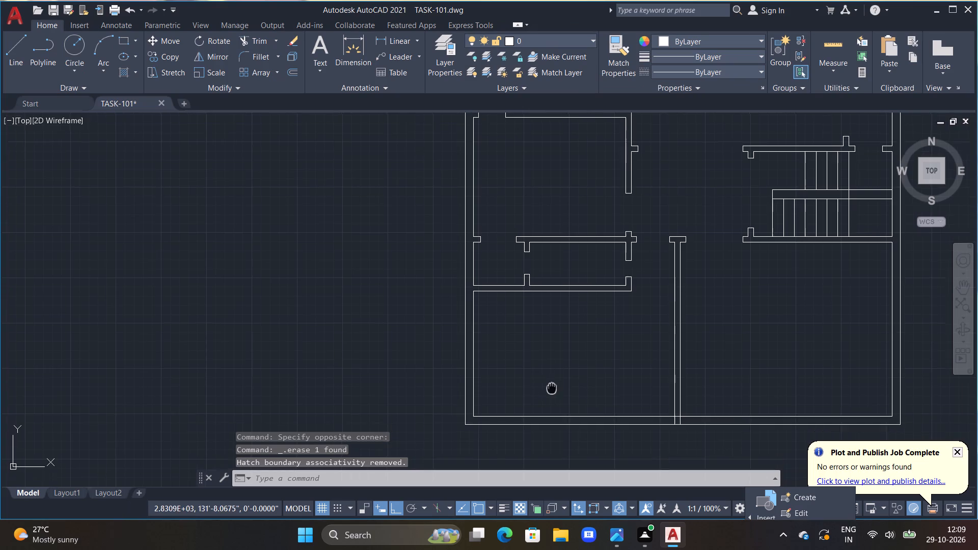
middle_click_drag(552, 387, 556, 317)
key("Escape")
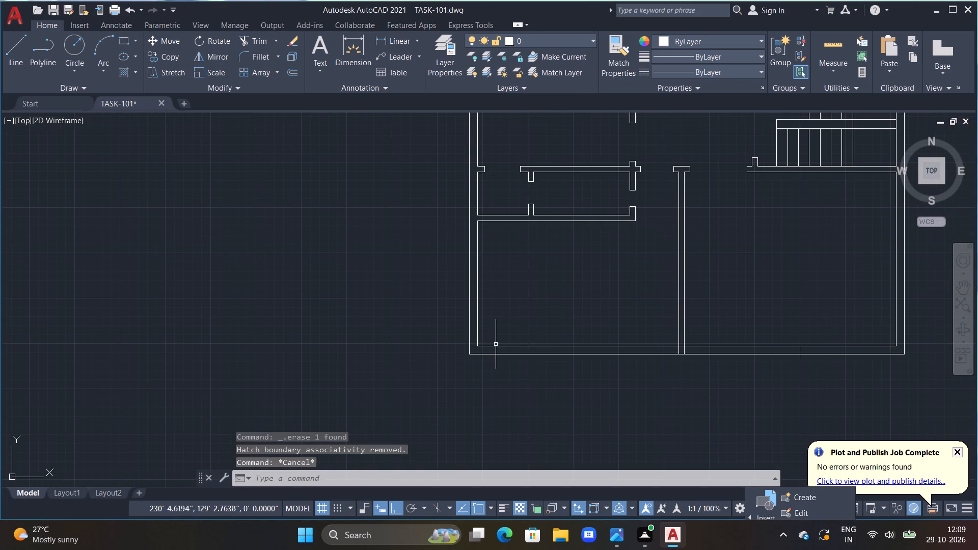
type("EX")
key("space")
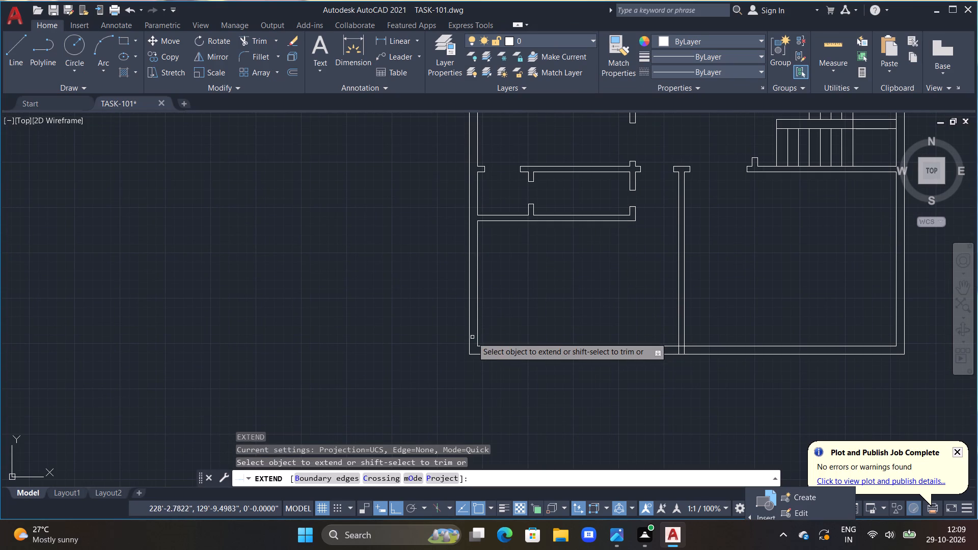
left_click(476, 343)
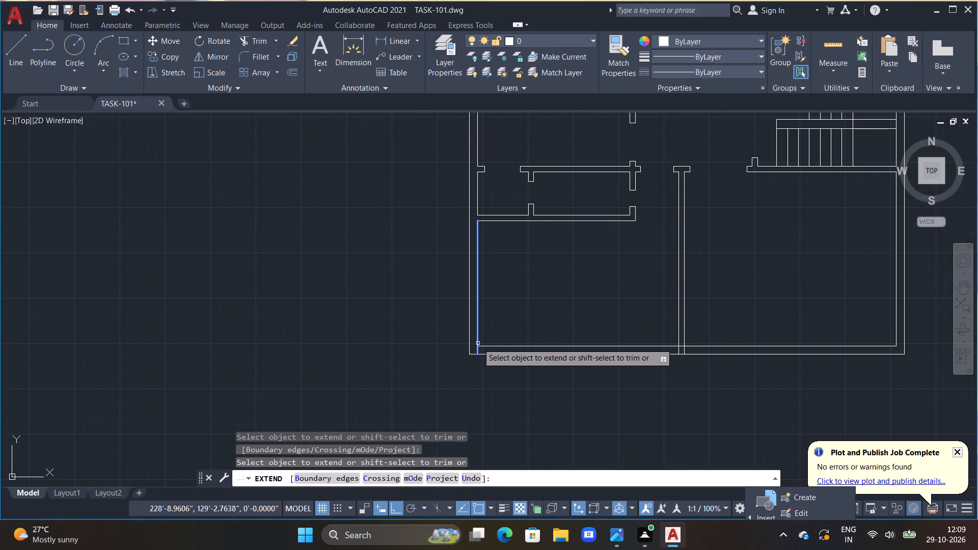
key("Escape")
key("Escape")
key("Escape")
key("Escape")
Draw a strip outline below the bottom wall: 4'6" down from its left outer corner, 40' across, and back up to the right outer corner.
type("L")
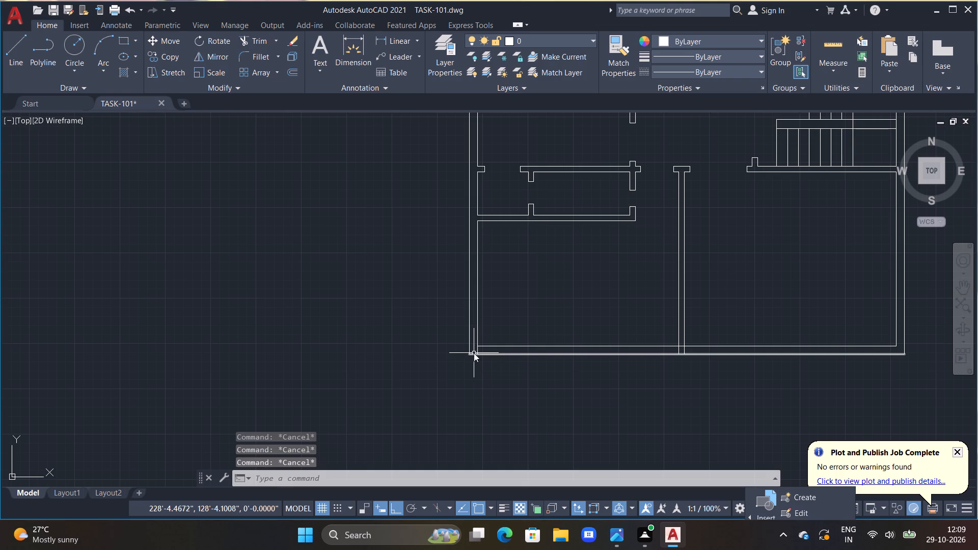
key("space")
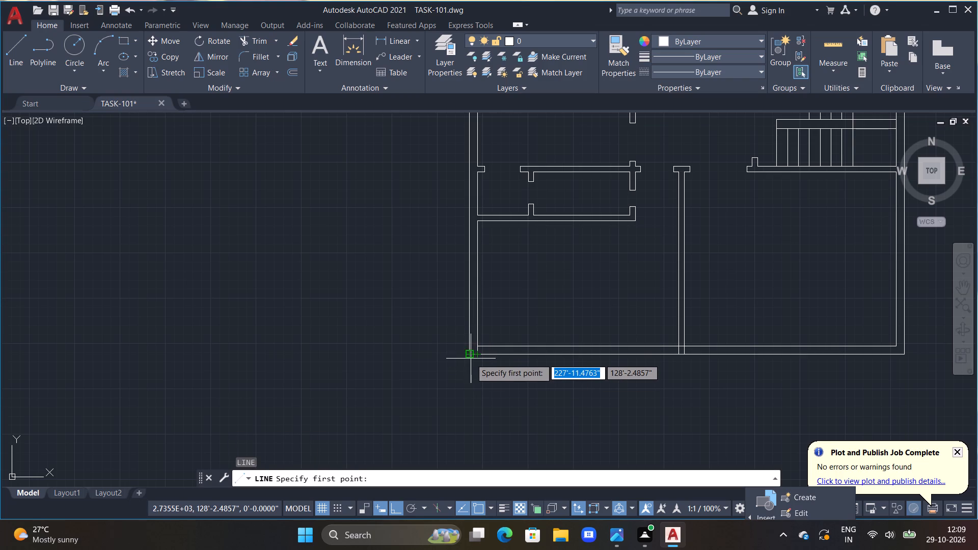
left_click(471, 354)
type("4'6\"")
key("Return")
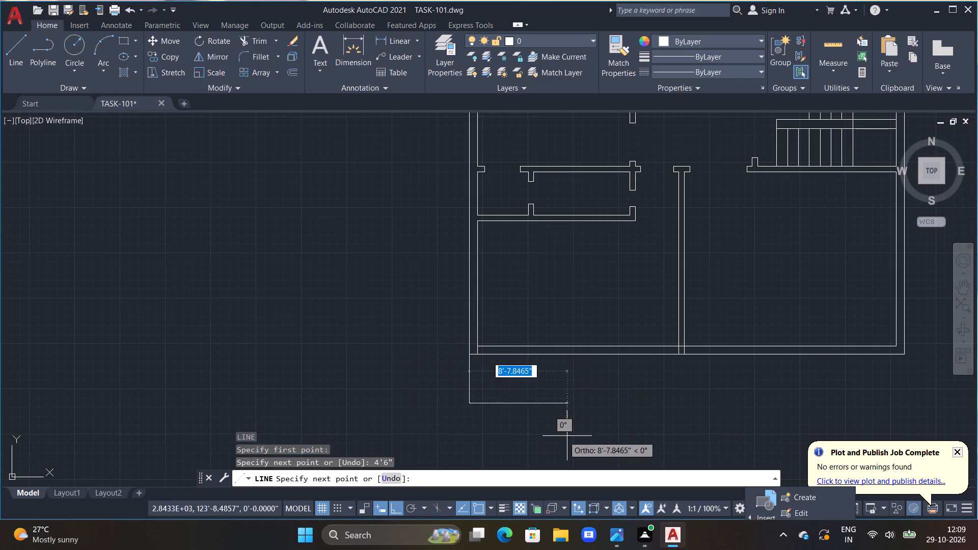
middle_click_drag(751, 409, 711, 409)
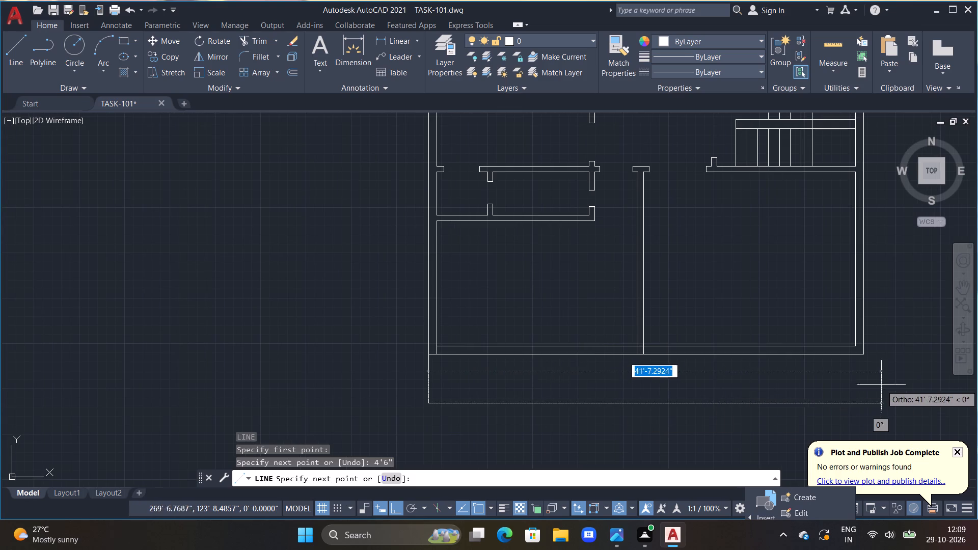
left_click(864, 405)
left_click(862, 352)
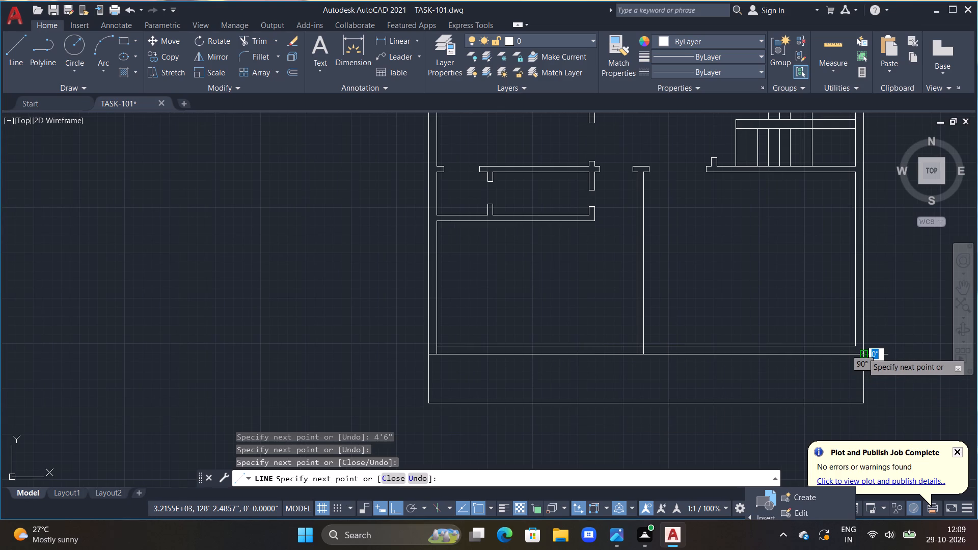
key("Escape")
key("Escape")
Offset the bottom and left lines of the new strip inward by 4.5".
type("OFF 4.5\"")
key("Return")
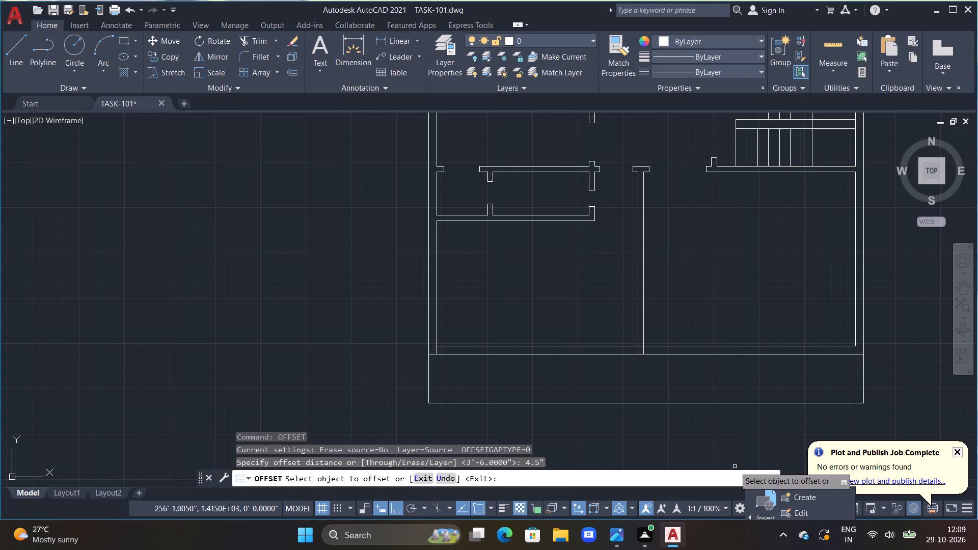
left_click(676, 402)
left_click(674, 396)
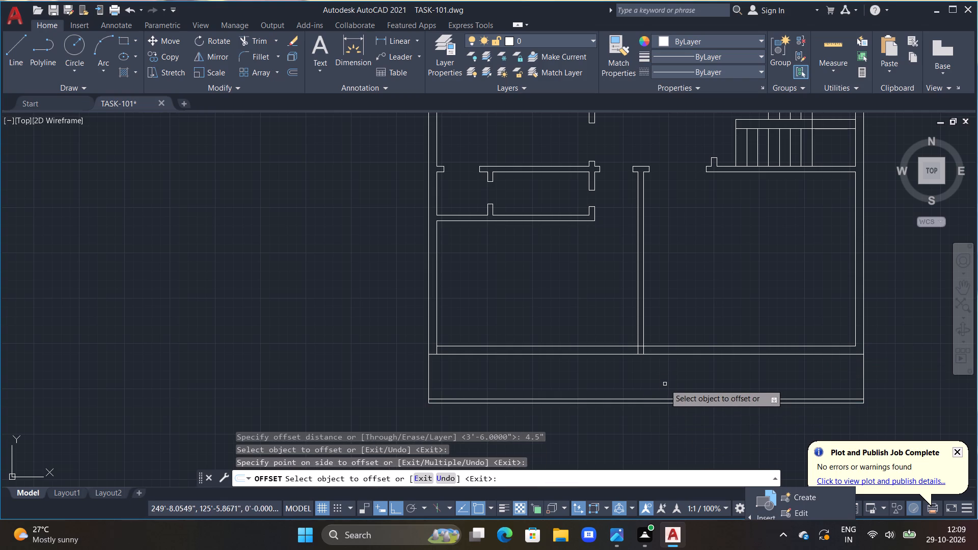
left_click_drag(428, 368, 434, 372)
left_click(439, 374)
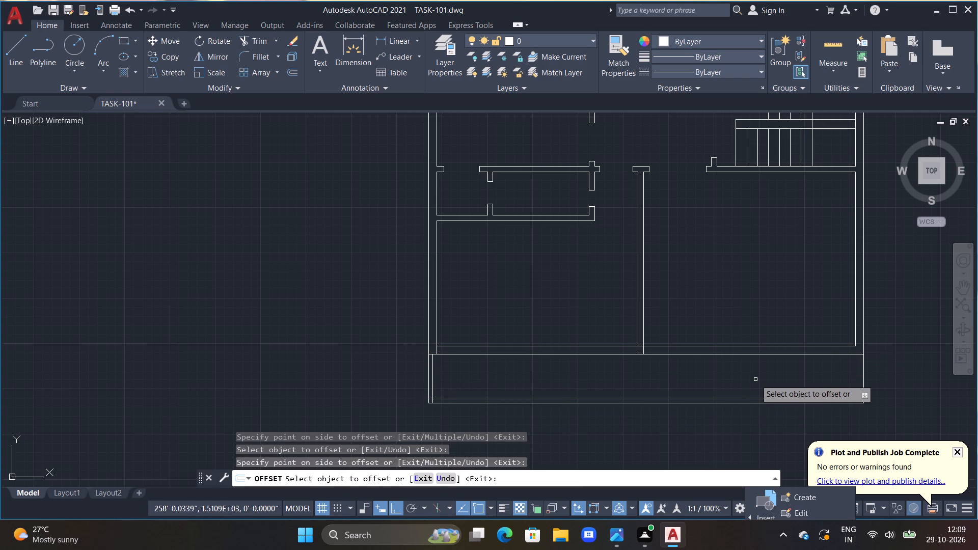
key("Escape")
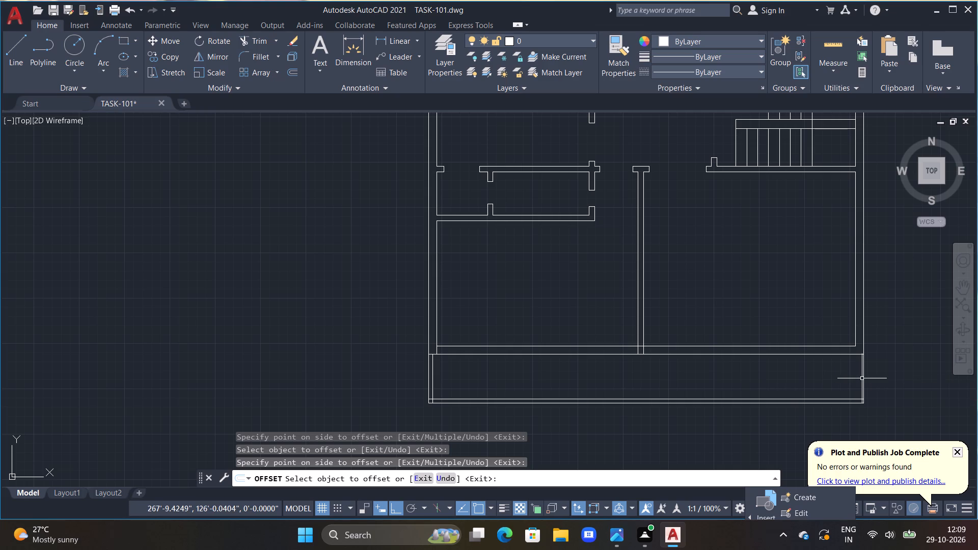
key("Escape")
key("Escape")
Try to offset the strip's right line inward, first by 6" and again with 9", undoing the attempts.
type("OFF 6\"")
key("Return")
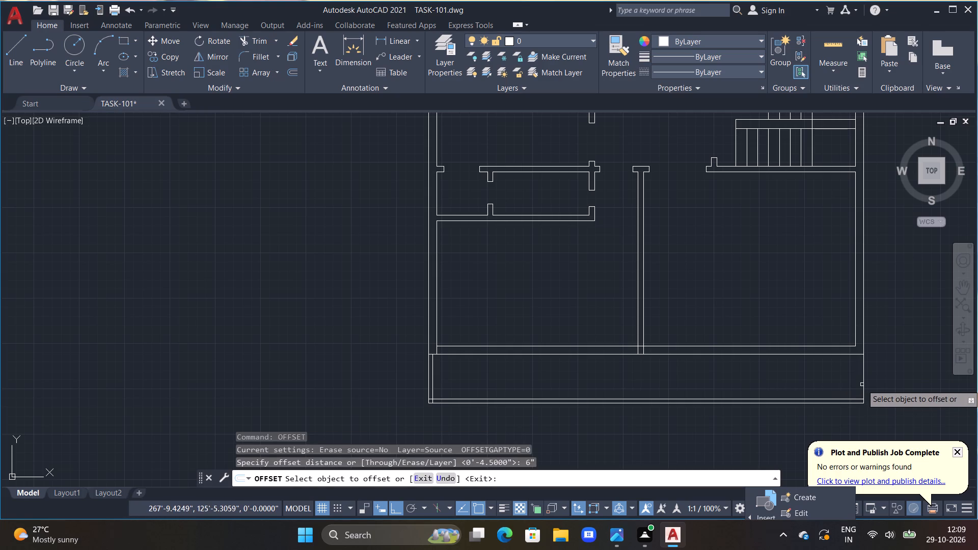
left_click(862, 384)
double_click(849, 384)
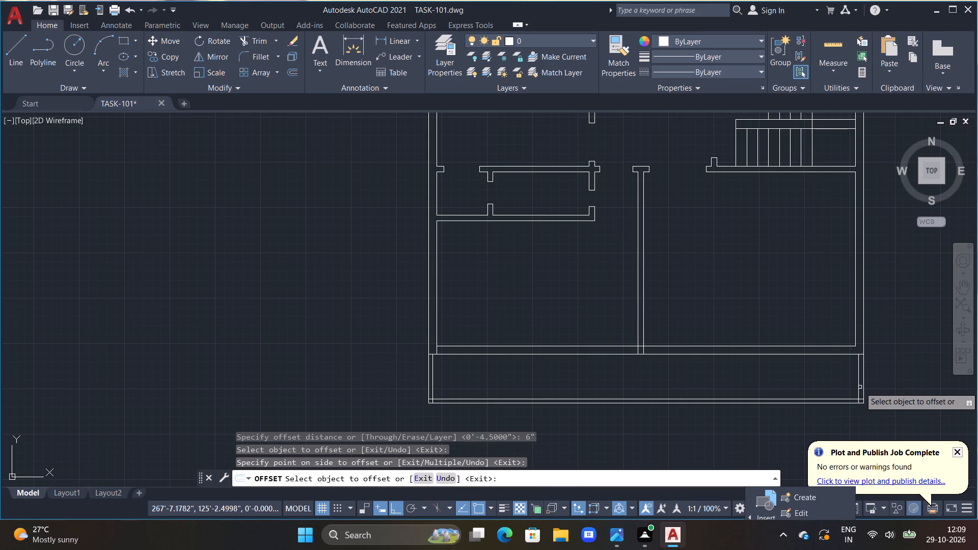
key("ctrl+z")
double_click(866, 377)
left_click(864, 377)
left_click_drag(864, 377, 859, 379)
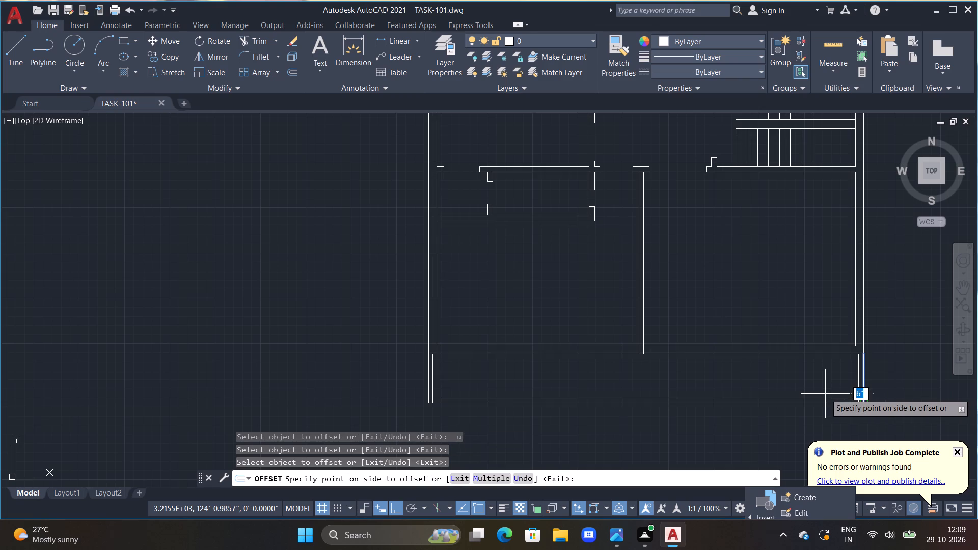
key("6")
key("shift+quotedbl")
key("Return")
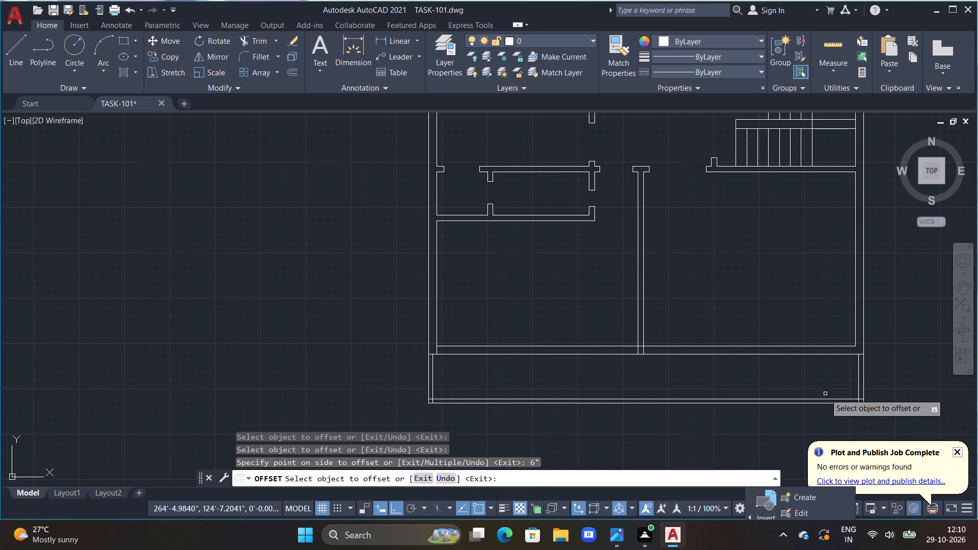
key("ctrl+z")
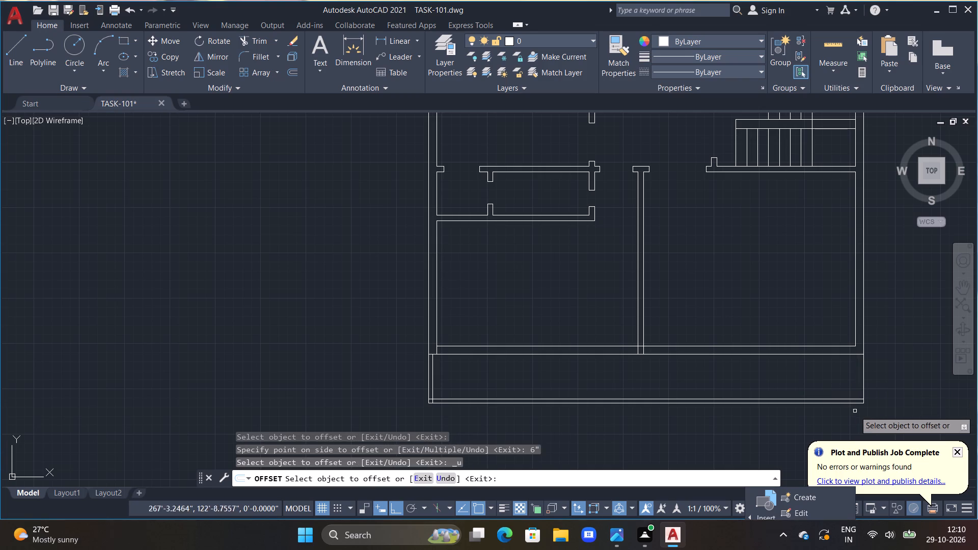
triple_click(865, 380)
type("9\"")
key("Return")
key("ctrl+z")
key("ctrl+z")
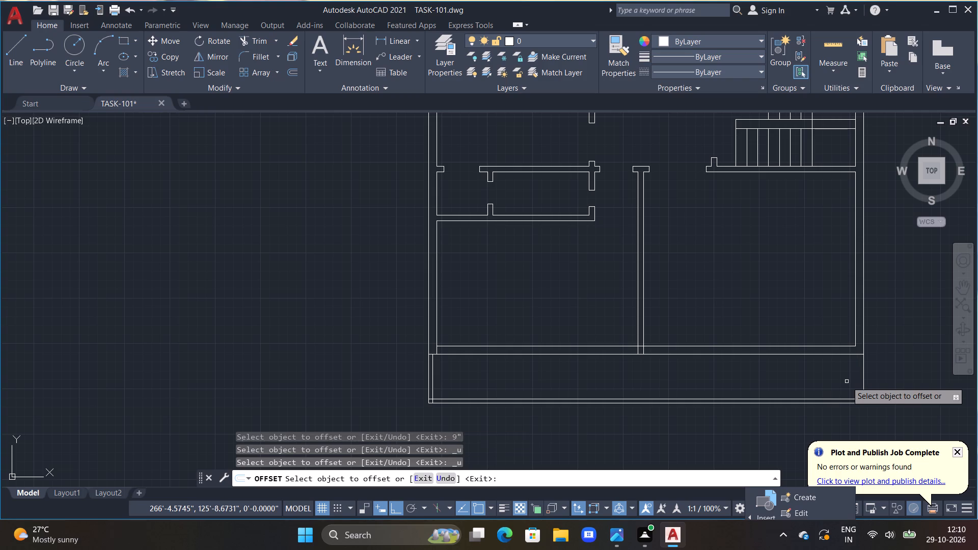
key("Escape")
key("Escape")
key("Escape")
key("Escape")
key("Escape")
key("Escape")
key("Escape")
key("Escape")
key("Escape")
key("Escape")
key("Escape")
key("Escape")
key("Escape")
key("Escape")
Offset the strip's right line inward by 9" to match the right exterior wall's thickness.
type("OFF 6\"")
key("Return")
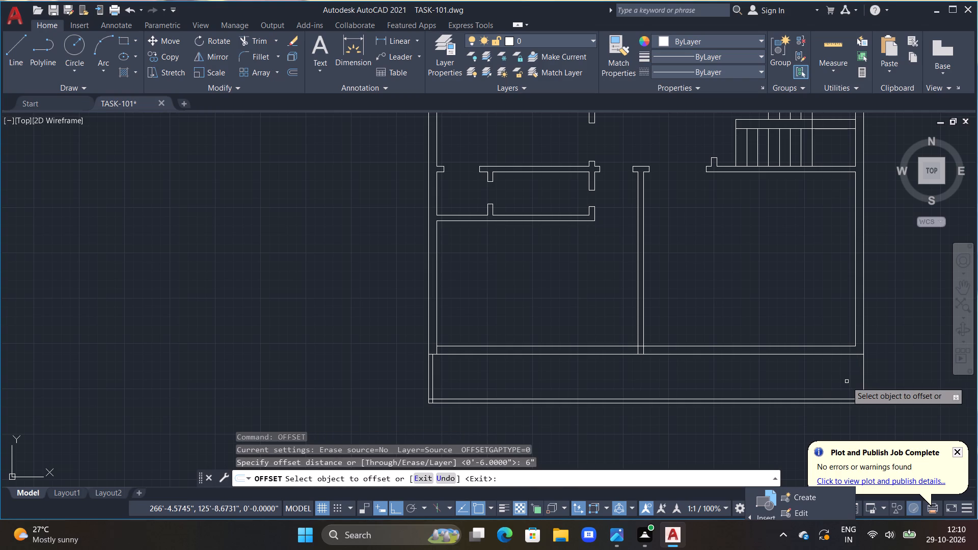
left_click(864, 382)
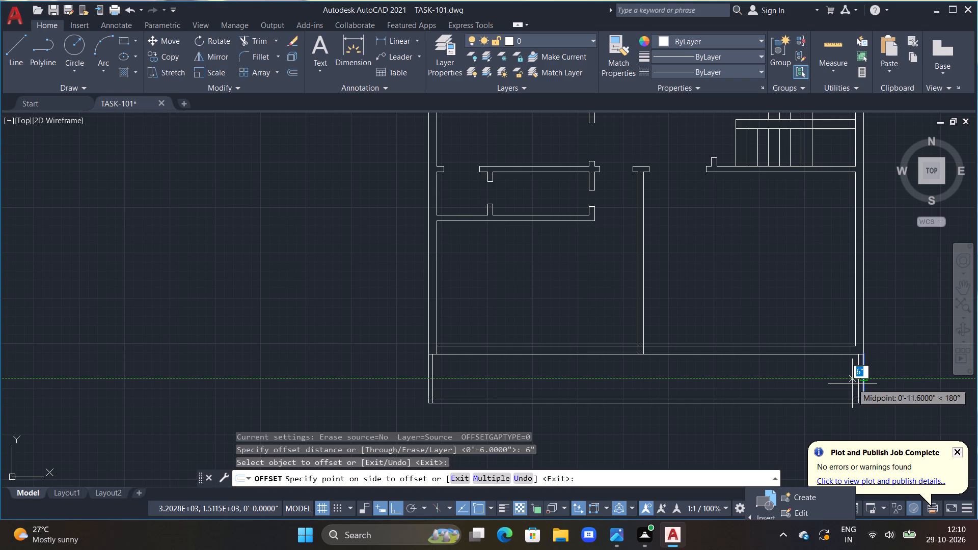
key("ctrl+z")
type("OFF 9\"")
key("Return")
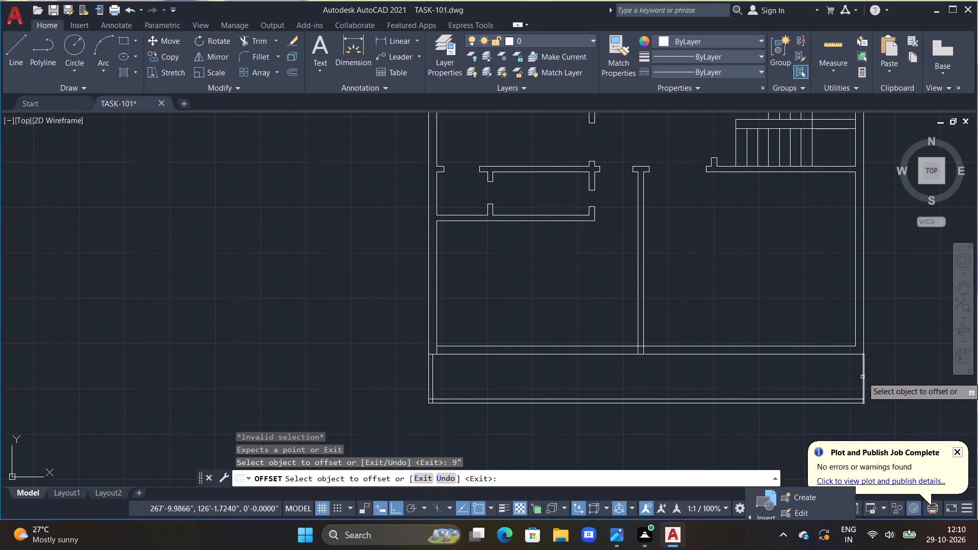
left_click(862, 377)
type("9\"")
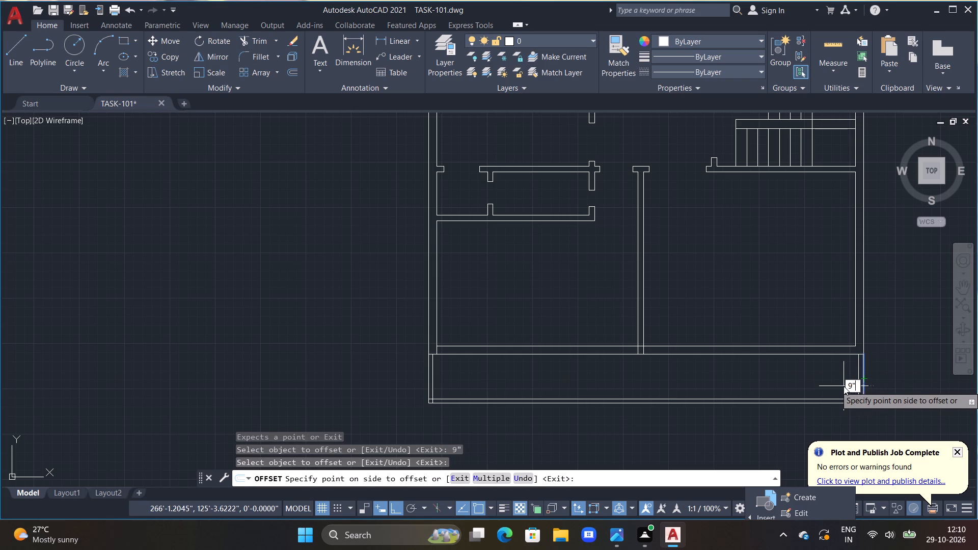
key("Return")
key("Escape")
key("Escape")
key("Escape")
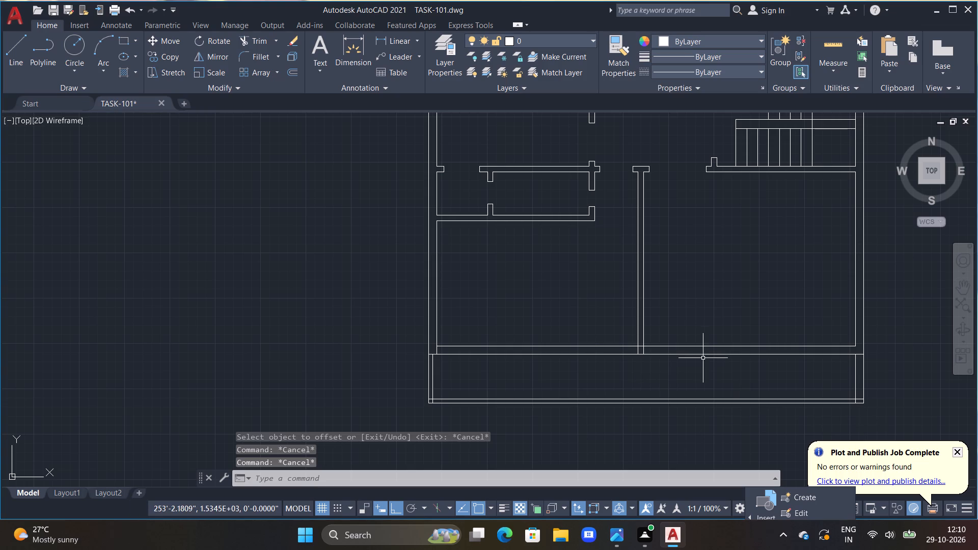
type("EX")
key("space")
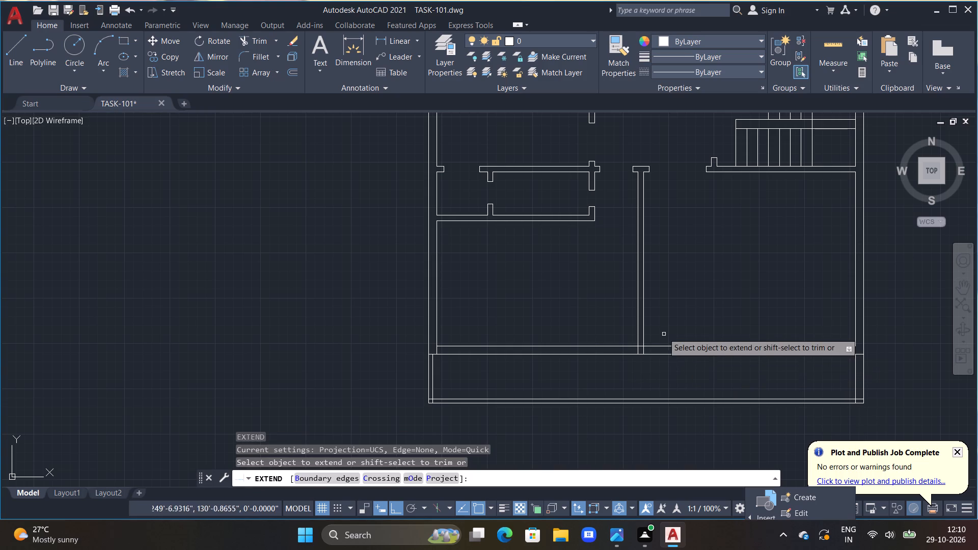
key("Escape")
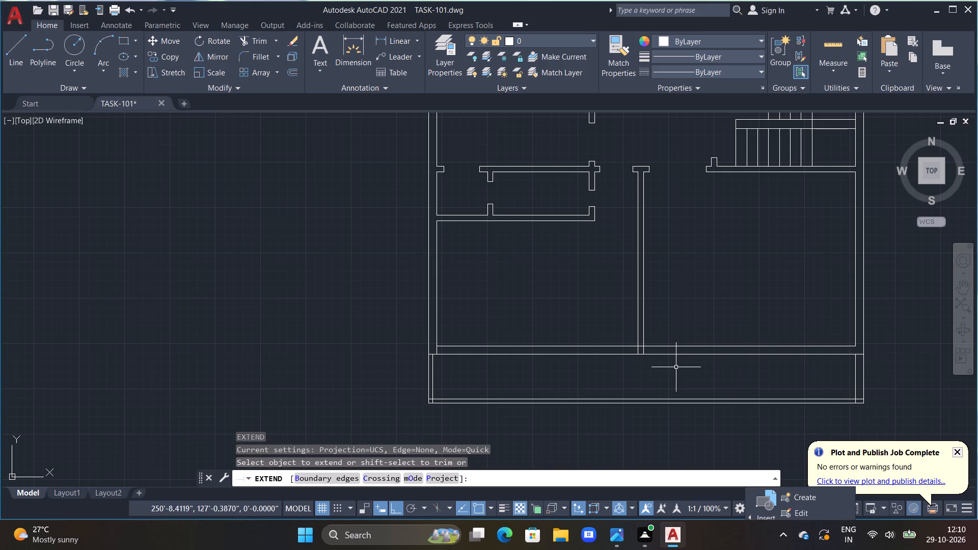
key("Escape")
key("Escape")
Trim away both bottom wall lines between the long vertical partition and the right exterior wall's outer line.
type("TR")
key("space")
left_click_drag(708, 314, 666, 393)
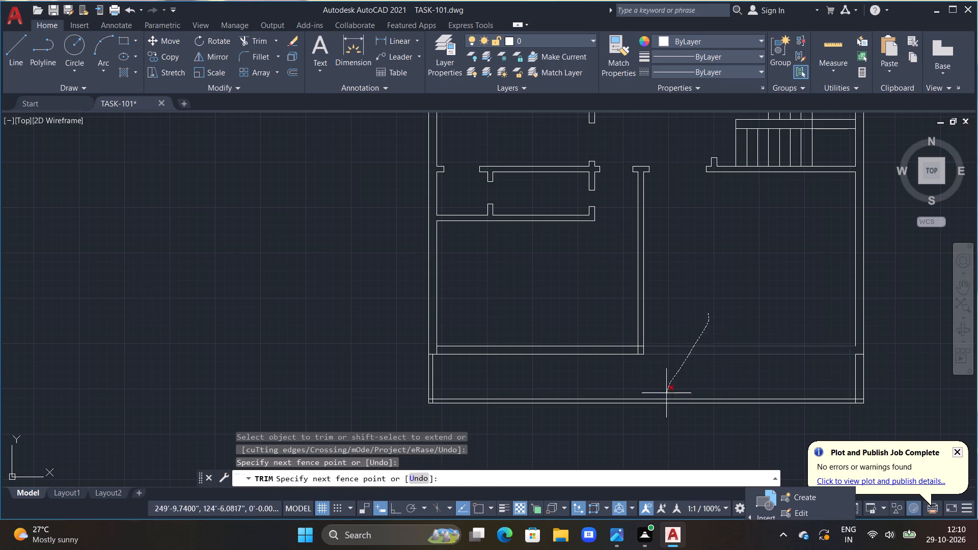
left_click_drag(666, 393, 666, 392)
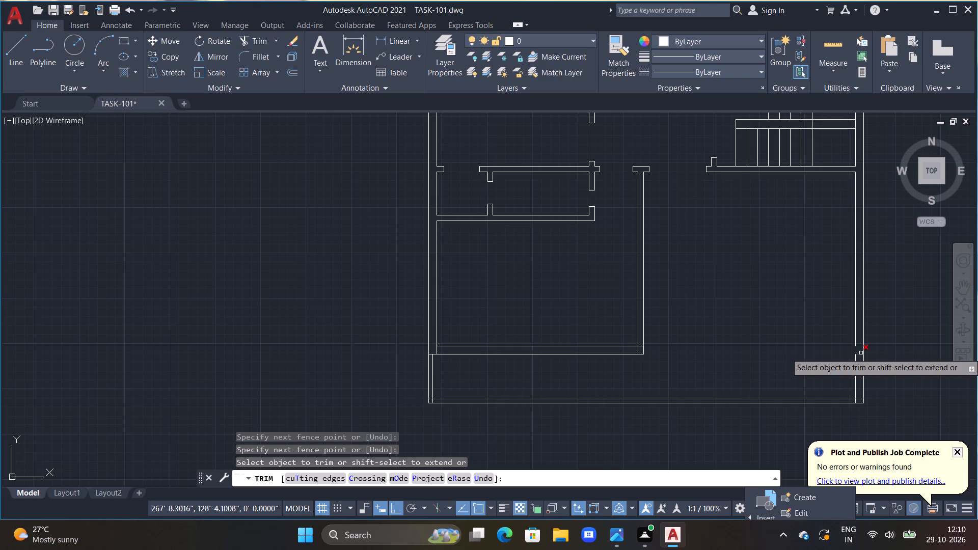
left_click(861, 353)
Trim the overlapping inner line ends at the strip's lower-right corner.
scroll(873, 405, "up", 2)
double_click(822, 399)
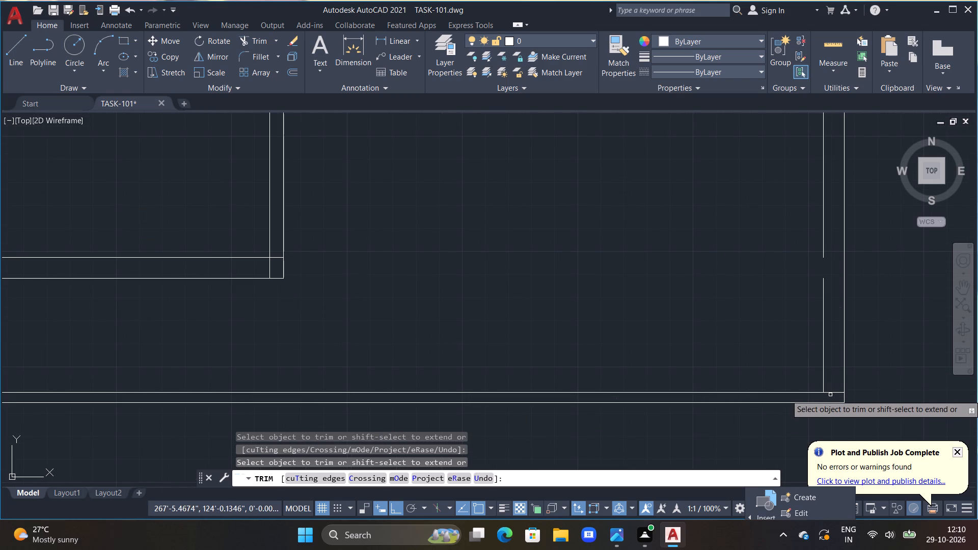
double_click(831, 393)
key("Escape")
key("Escape")
Extend the right exterior wall's inner face line down to meet the strip's inner line, closing the gap.
type("EX")
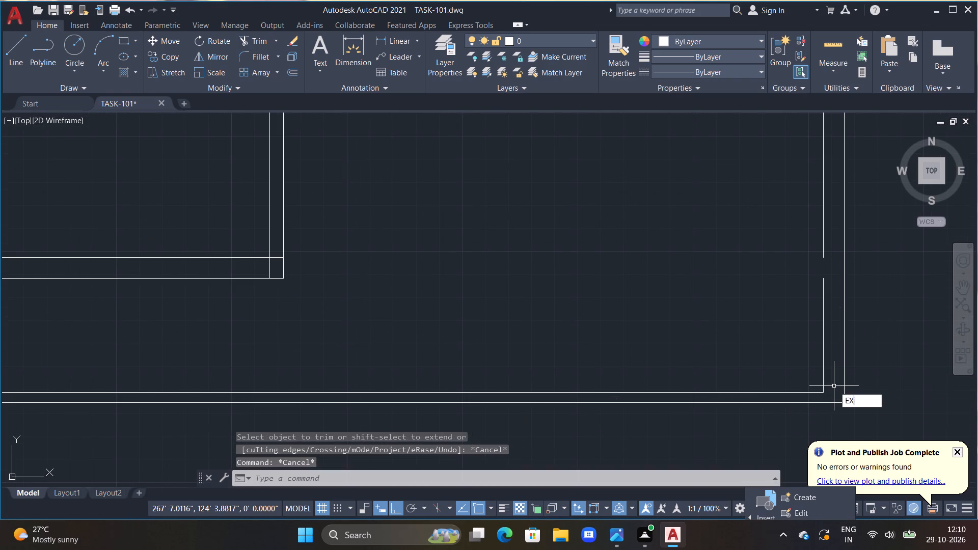
key("space")
left_click(824, 282)
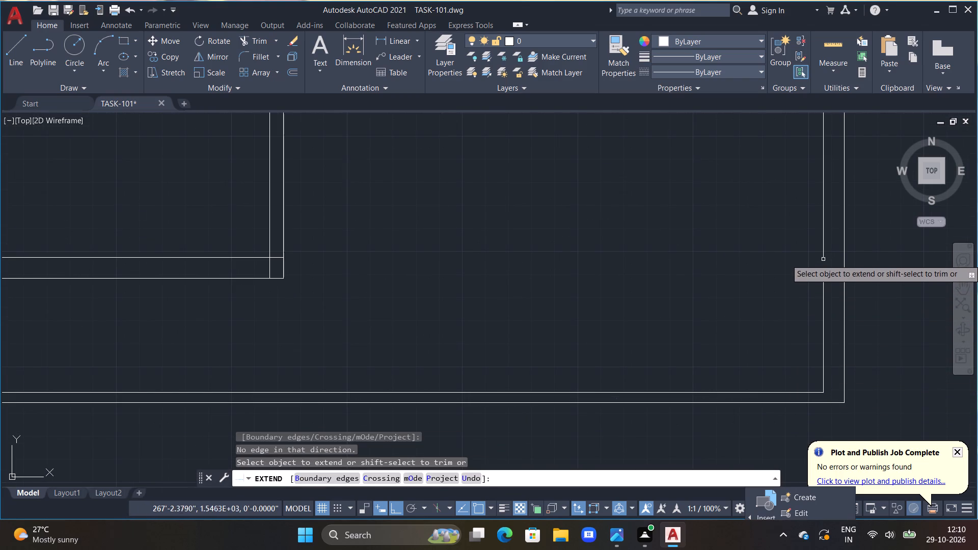
left_click(823, 257)
key("Escape")
scroll(742, 323, "down", 3)
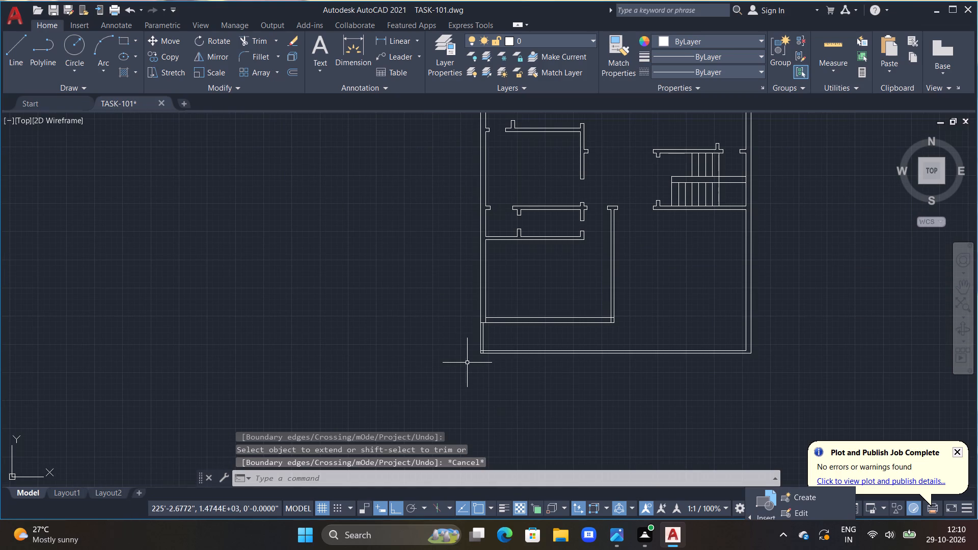
Trim the overlapping inner line ends at the strip's lower-left corner.
scroll(489, 337, "up", 3)
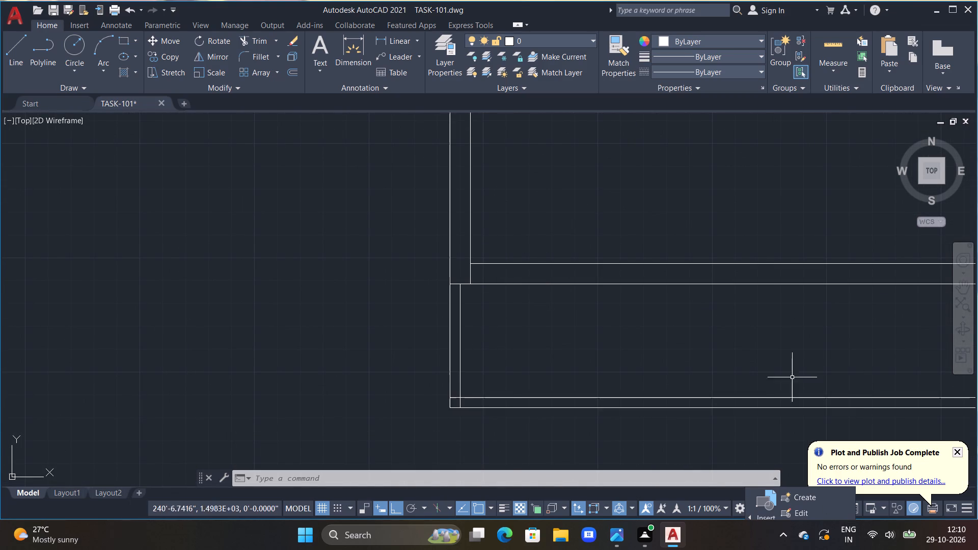
scroll(755, 384, "down", 1)
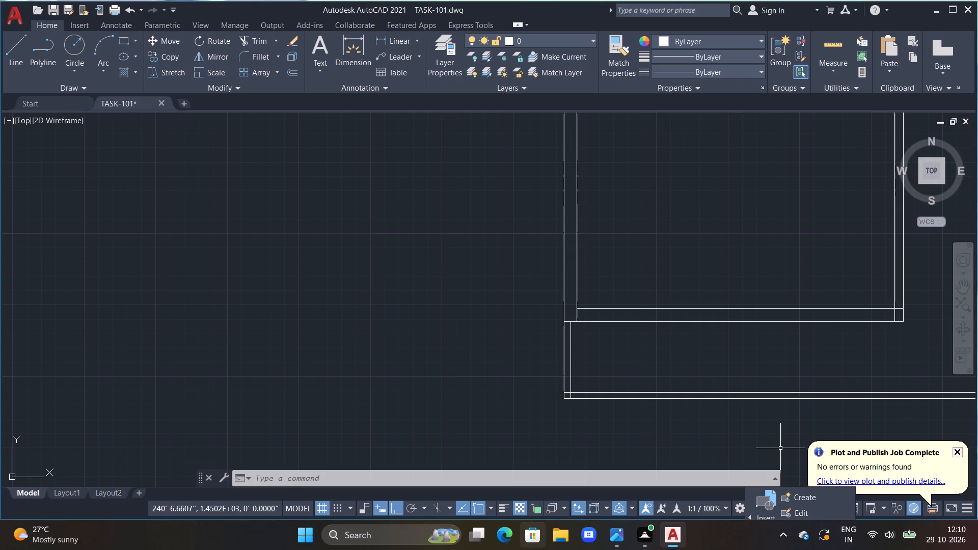
scroll(573, 283, "down", 1)
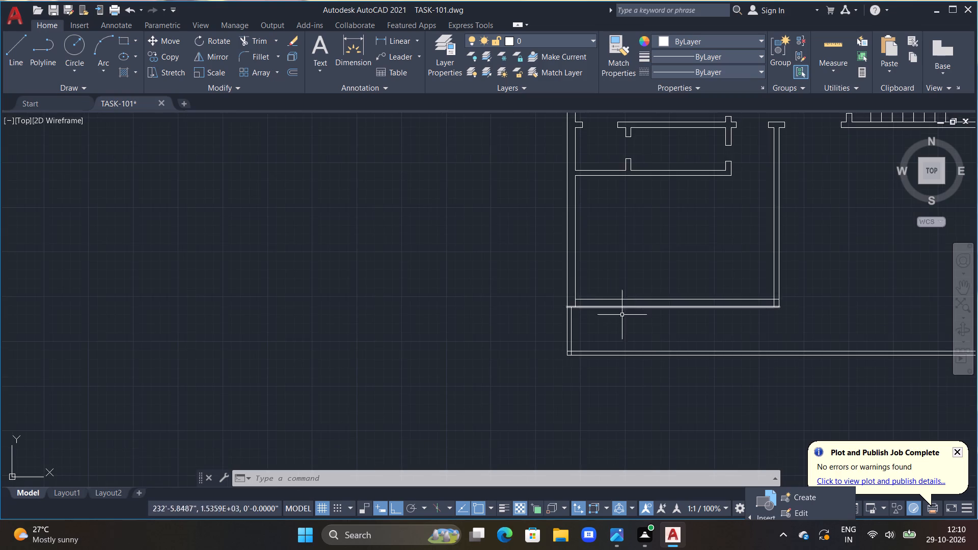
middle_click_drag(613, 299, 550, 261)
scroll(516, 307, "up", 4)
key("grave")
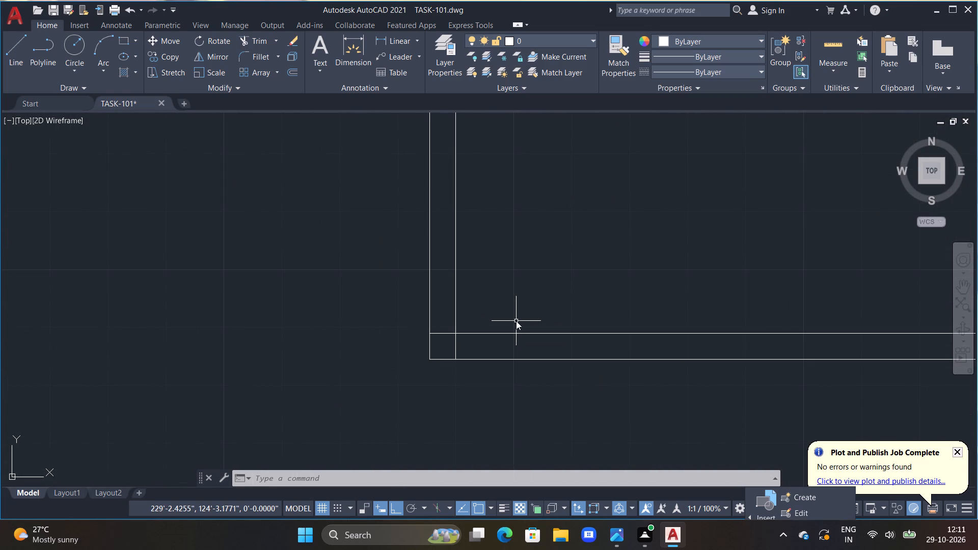
type("TR")
key("space")
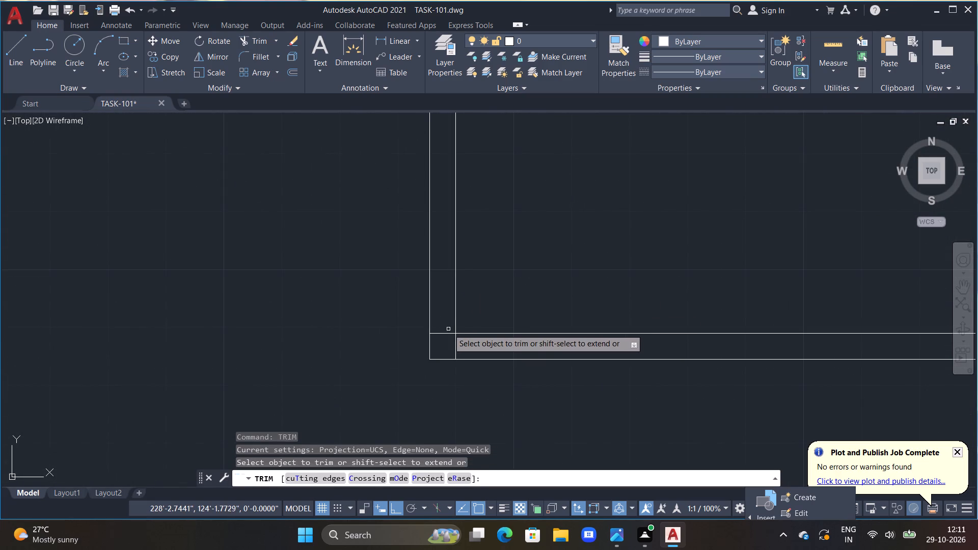
left_click(448, 329)
left_click_drag(448, 330, 456, 345)
double_click(454, 340)
double_click(443, 332)
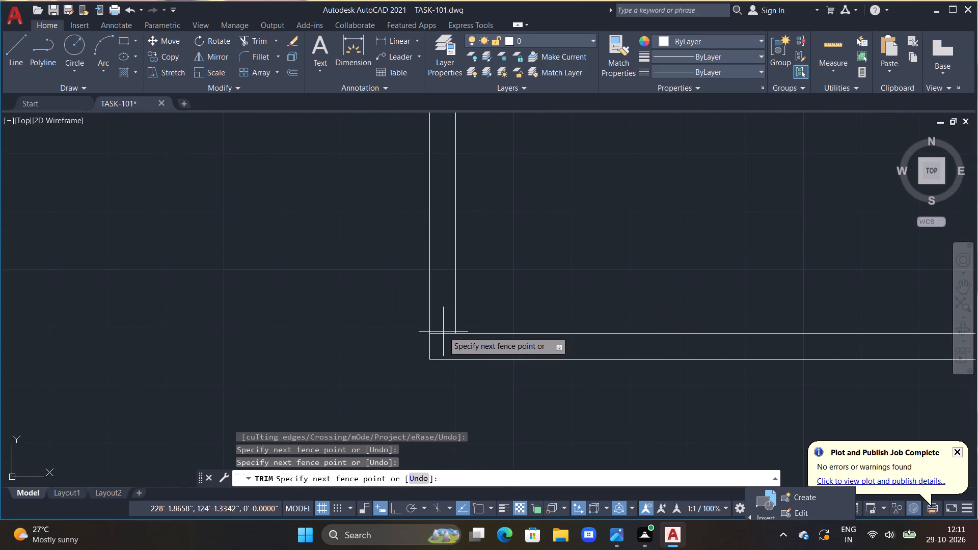
left_click(444, 338)
scroll(440, 302, "down", 2)
scroll(540, 257, "down", 2)
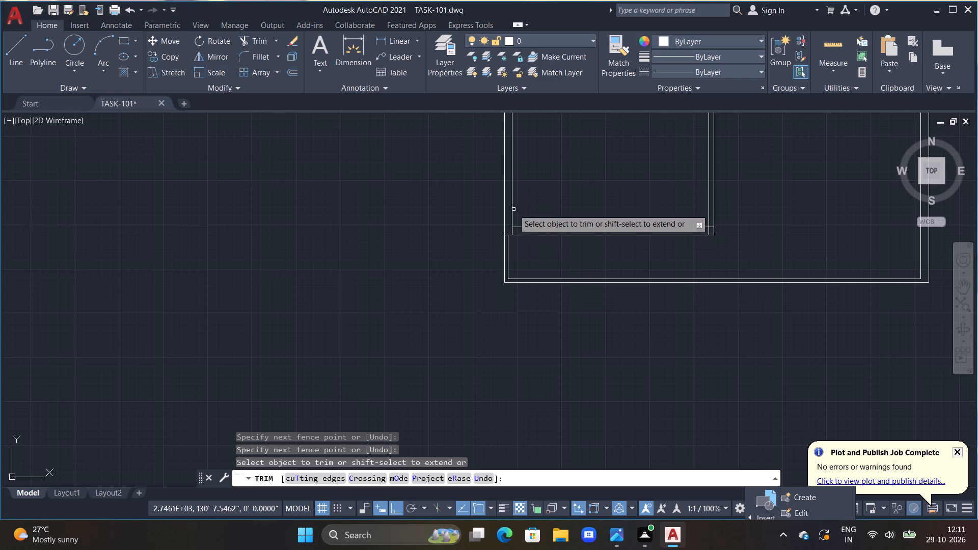
Trim the left exterior wall's leftover inner line end between the two bottom wall lines of the lower-left room.
scroll(502, 206, "up", 2)
left_click(523, 254)
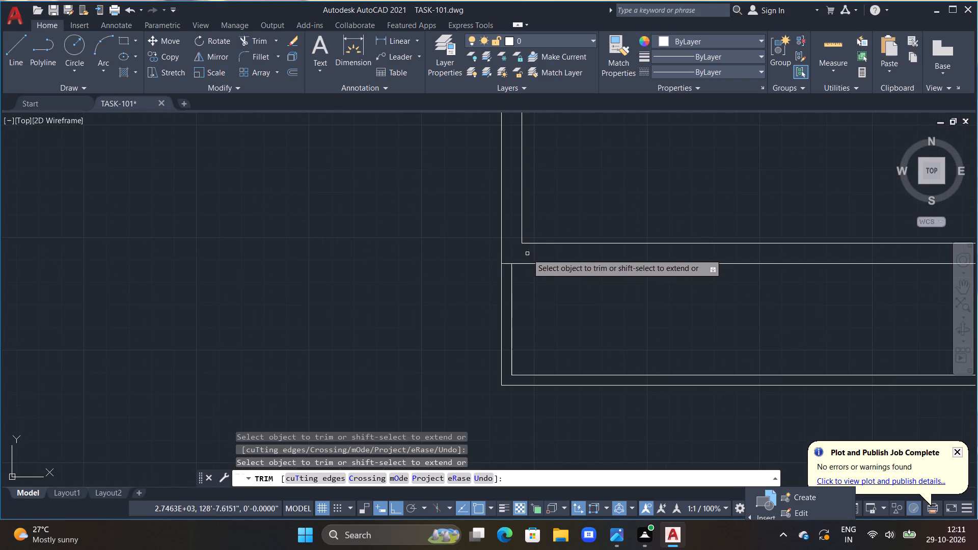
Trim the overlapping inner line ends where the lower-left room's bottom wall meets the long vertical partition.
scroll(600, 269, "up", 1)
scroll(600, 269, "down", 3)
middle_click_drag(820, 271, 655, 329)
scroll(638, 327, "up", 1)
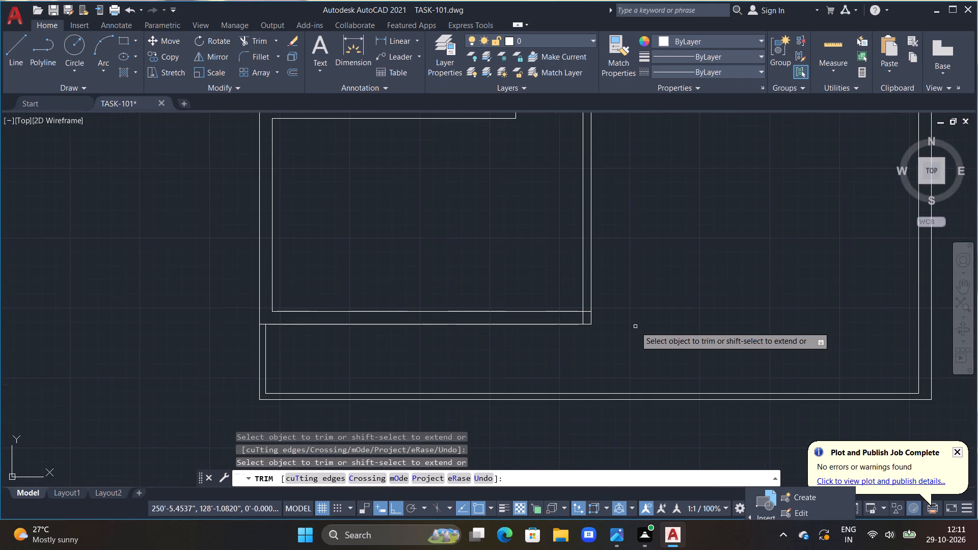
scroll(595, 319, "up", 2)
left_click_drag(570, 300, 566, 306)
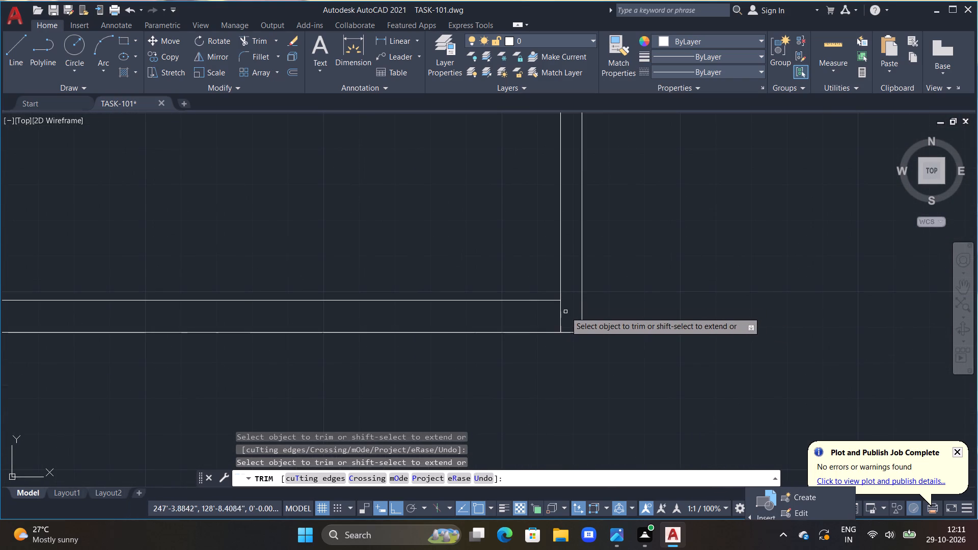
double_click(561, 311)
key("Escape")
key("Escape")
key("Escape")
key("Escape")
key("Escape")
key("Escape")
key("Escape")
key("Escape")
key("Escape")
key("Escape")
key("Escape")
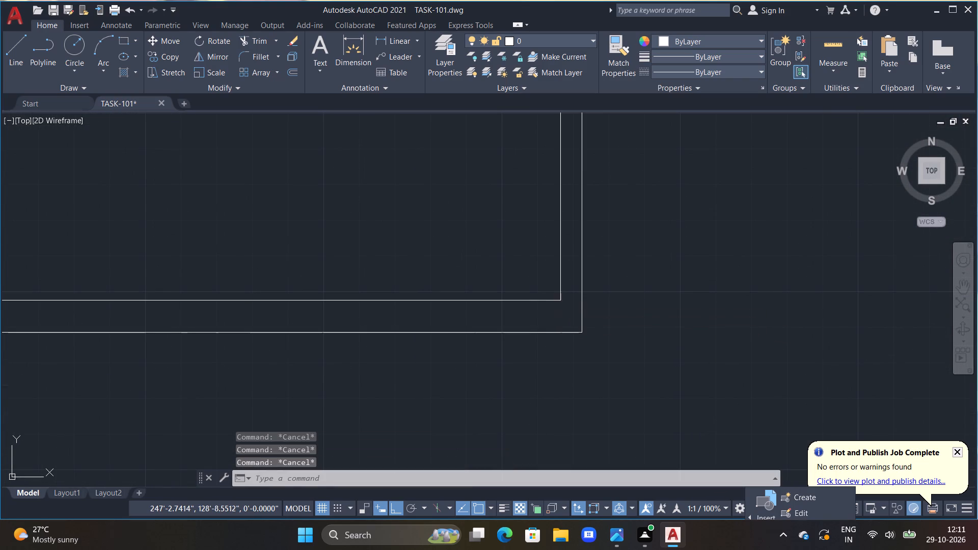
key("Escape")
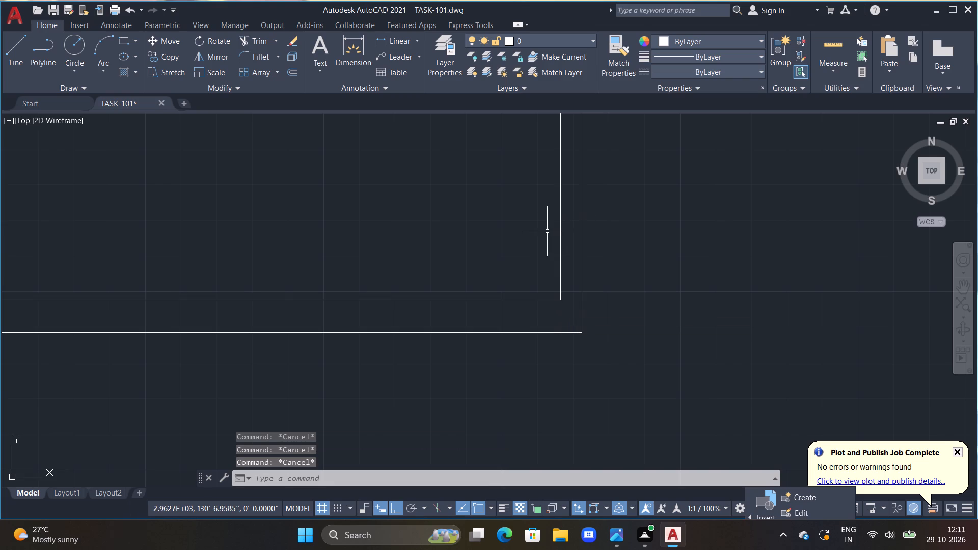
Draw a horizontal line across both lines of the long vertical partition, just above the lower-left room's bottom wall.
type("L")
key("space")
left_click_drag(544, 269, 548, 269)
left_click(647, 269)
key("Escape")
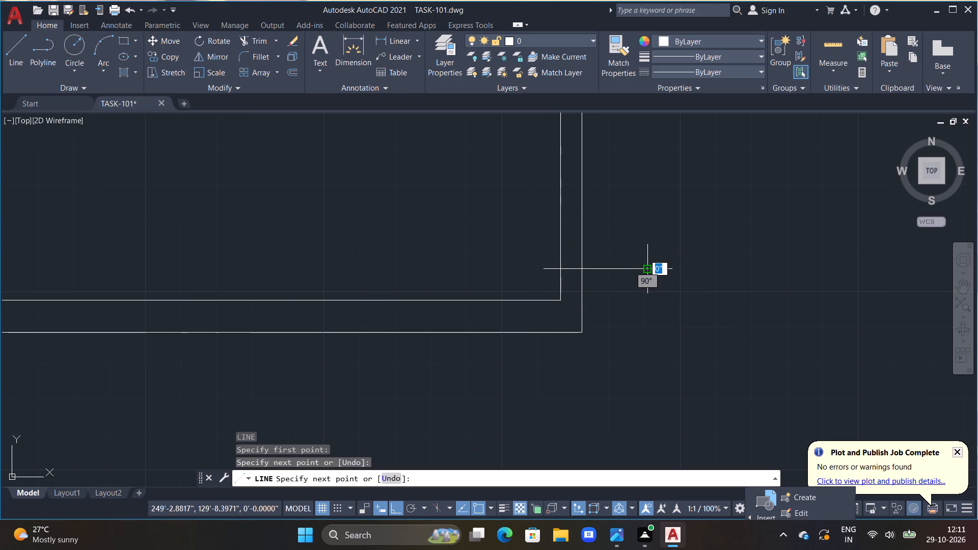
key("Escape")
Offset the horizontal line across the partition 3'6" upward to mark the opening's other side.
type("OFF 3'6\"")
key("Return")
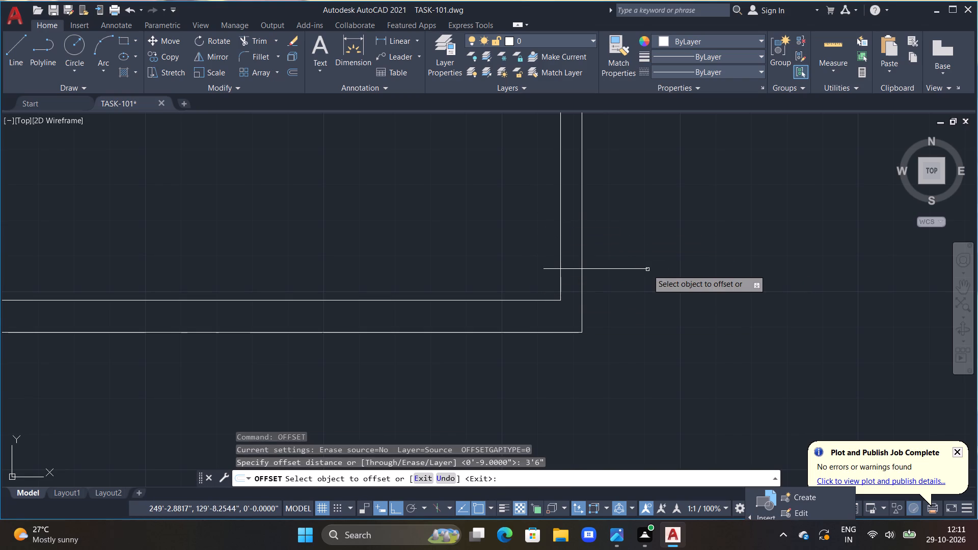
left_click(647, 269)
left_click_drag(647, 269, 646, 251)
left_click(643, 192)
key("Escape")
Trim the partition lines between the two horizontal lines and their overhanging ends to form the 3'6" opening.
type("TR")
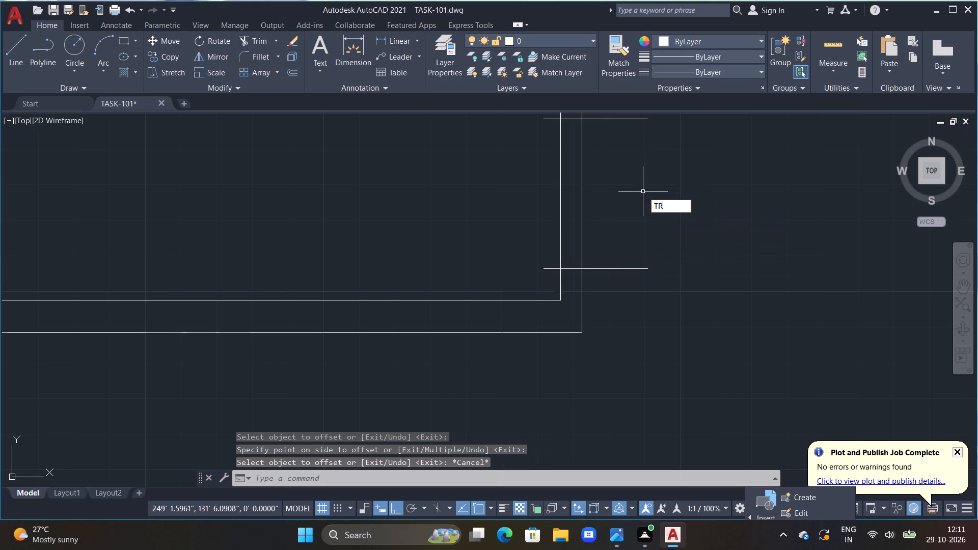
key("space")
left_click_drag(643, 114, 546, 190)
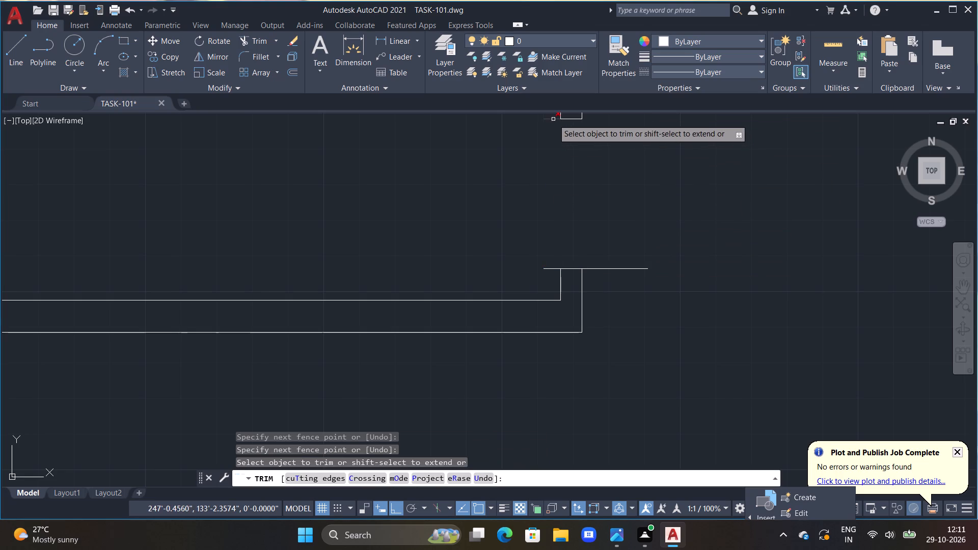
left_click(553, 119)
left_click(602, 268)
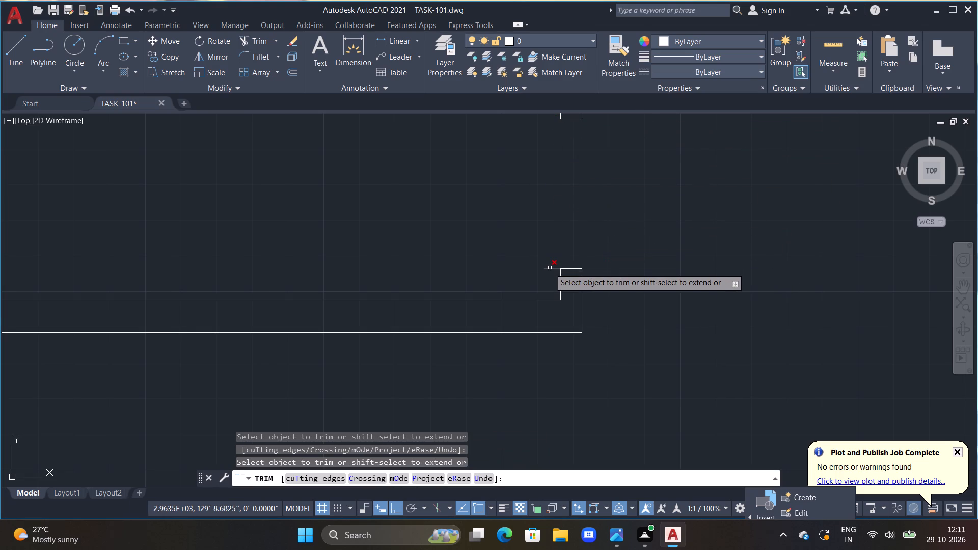
left_click(550, 268)
scroll(604, 225, "down", 3)
scroll(685, 193, "down", 2)
middle_click_drag(672, 172, 641, 236)
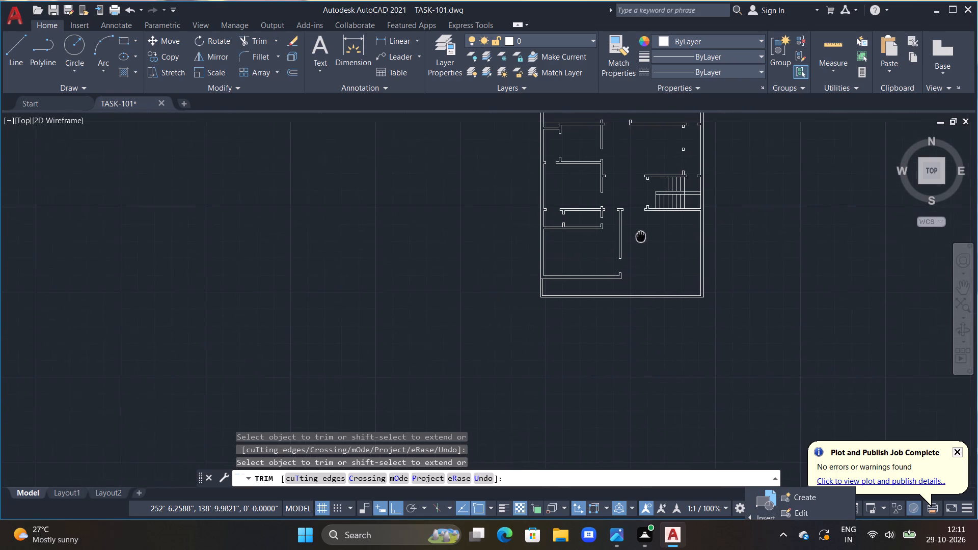
middle_click_drag(641, 236, 636, 221)
scroll(621, 286, "up", 3)
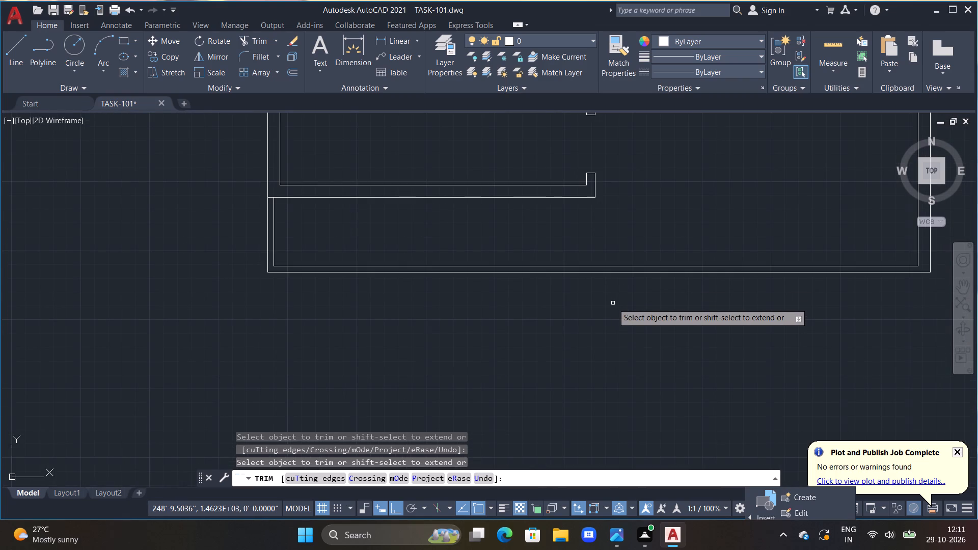
key("Escape")
key("Escape")
key("Escape")
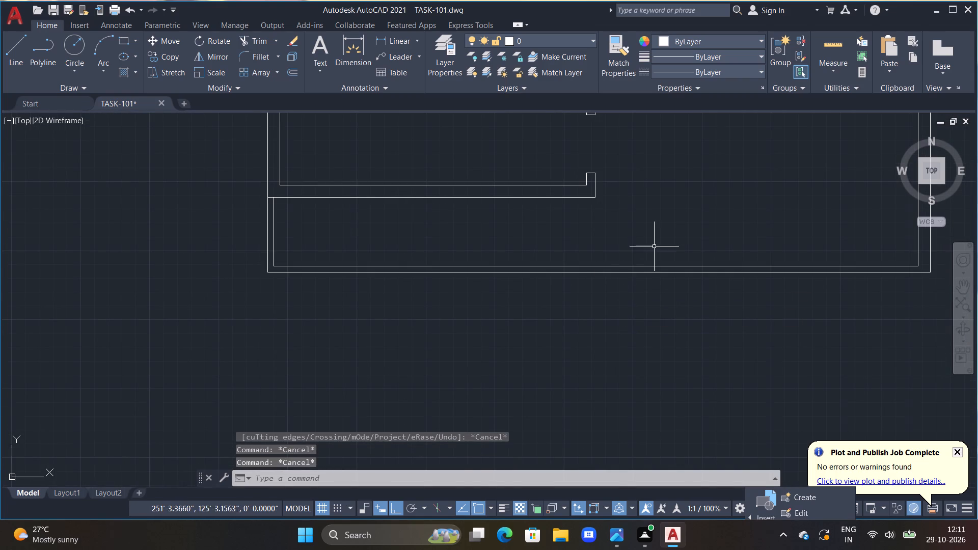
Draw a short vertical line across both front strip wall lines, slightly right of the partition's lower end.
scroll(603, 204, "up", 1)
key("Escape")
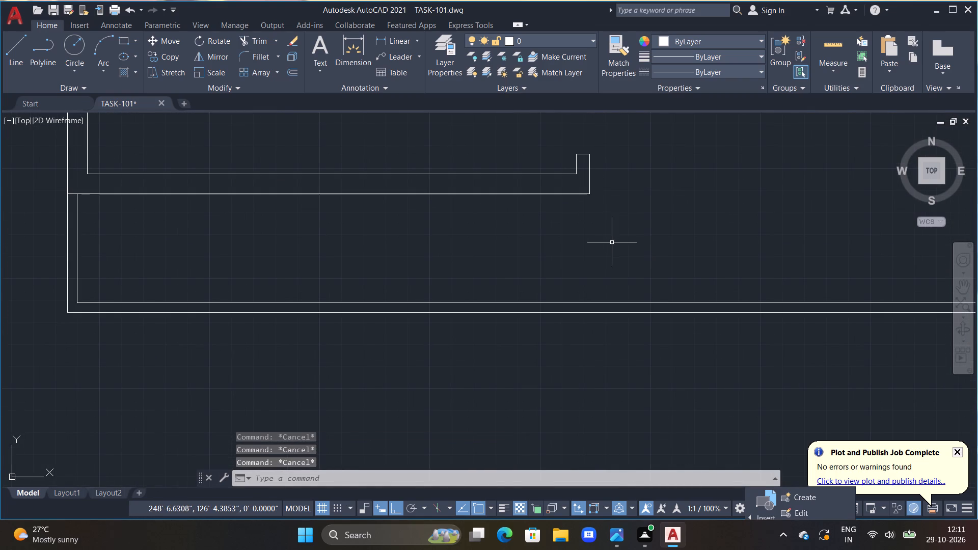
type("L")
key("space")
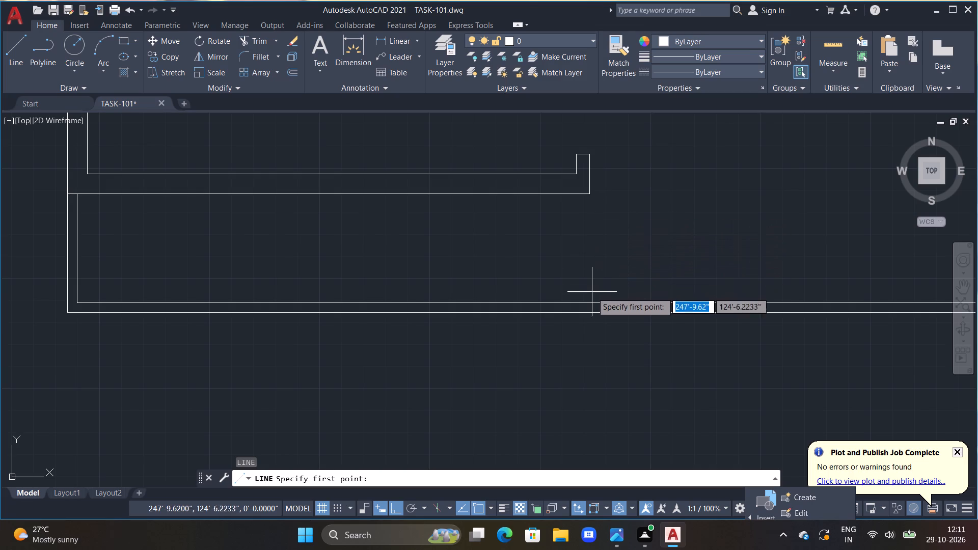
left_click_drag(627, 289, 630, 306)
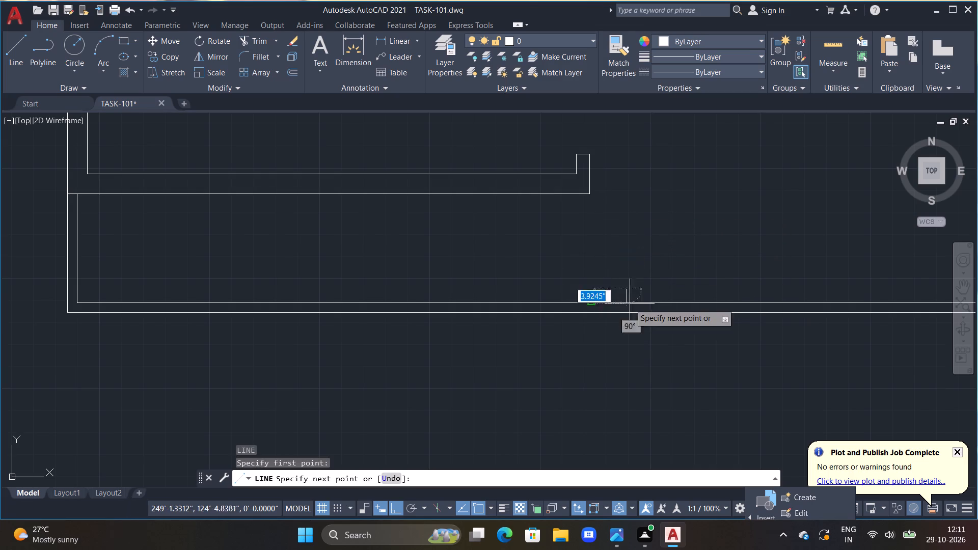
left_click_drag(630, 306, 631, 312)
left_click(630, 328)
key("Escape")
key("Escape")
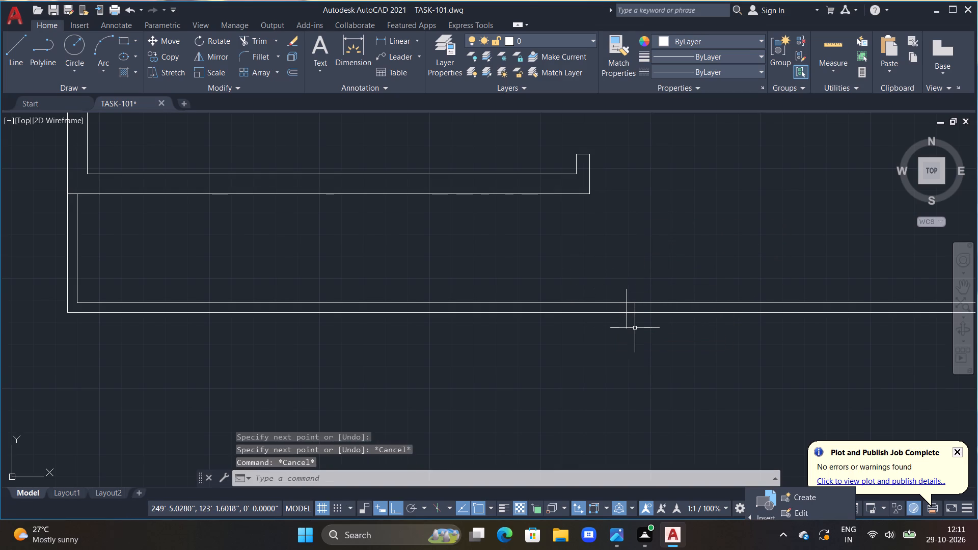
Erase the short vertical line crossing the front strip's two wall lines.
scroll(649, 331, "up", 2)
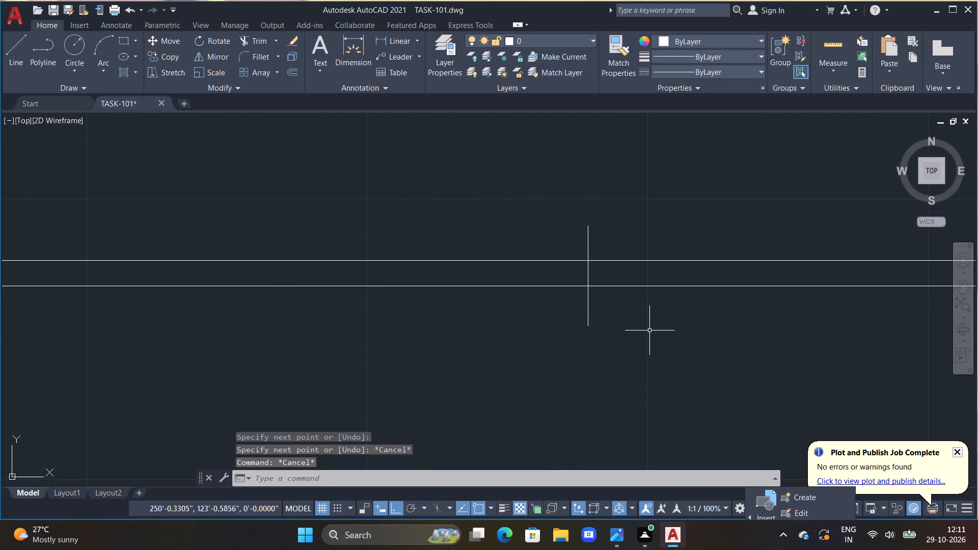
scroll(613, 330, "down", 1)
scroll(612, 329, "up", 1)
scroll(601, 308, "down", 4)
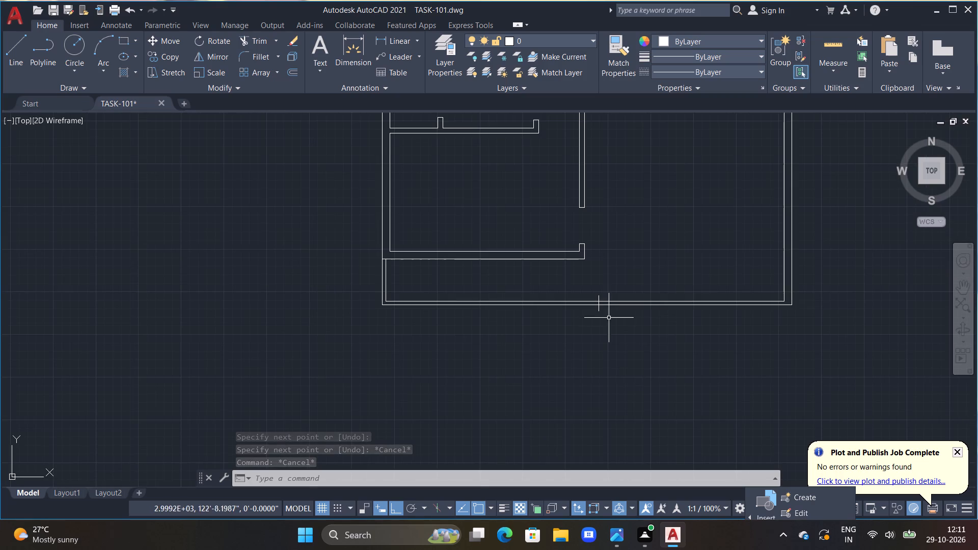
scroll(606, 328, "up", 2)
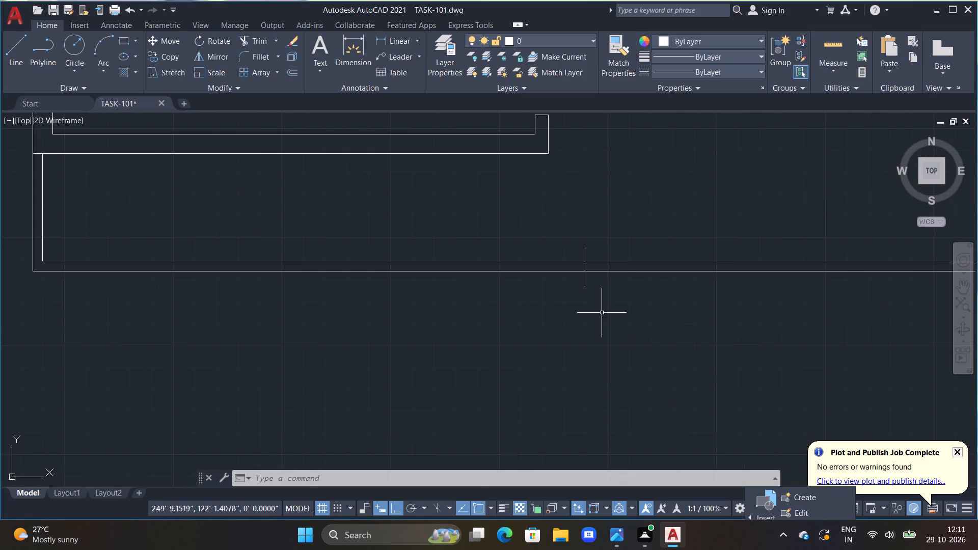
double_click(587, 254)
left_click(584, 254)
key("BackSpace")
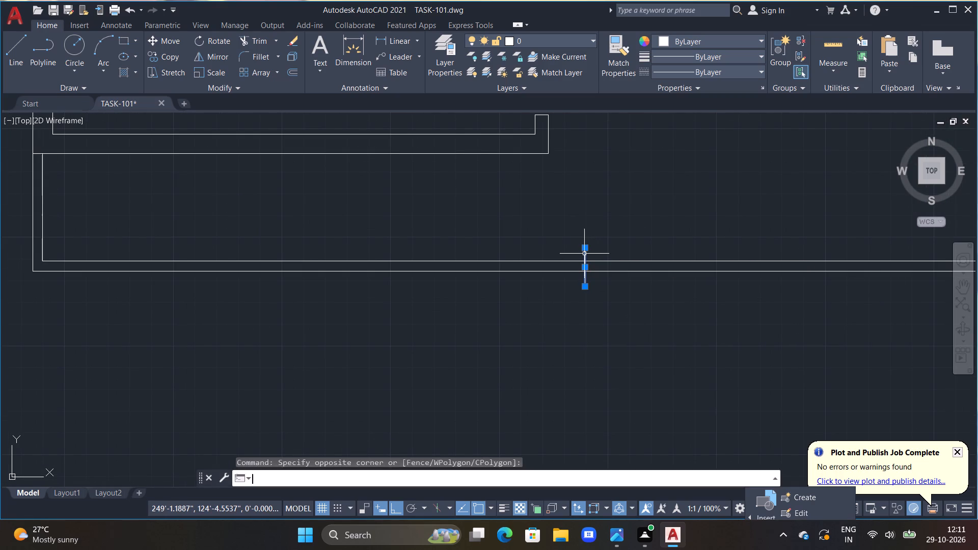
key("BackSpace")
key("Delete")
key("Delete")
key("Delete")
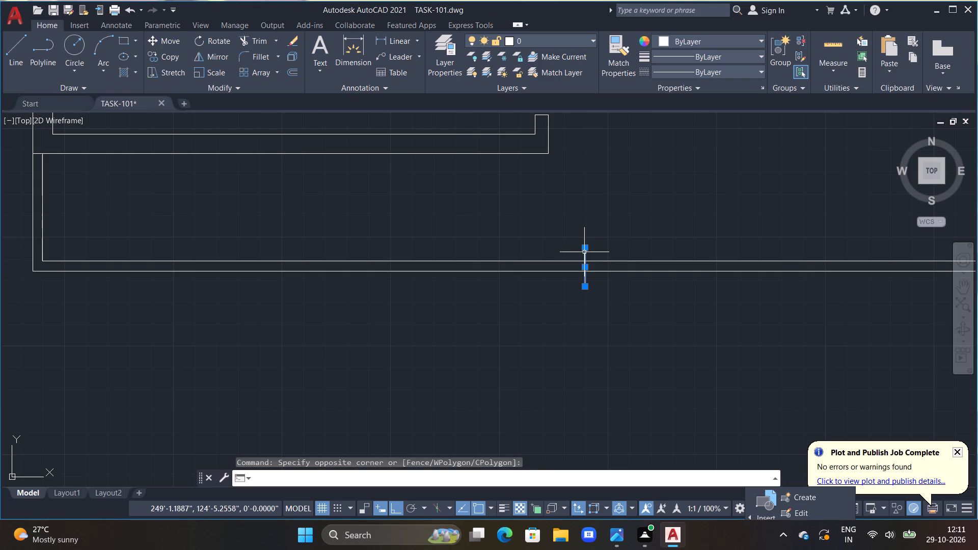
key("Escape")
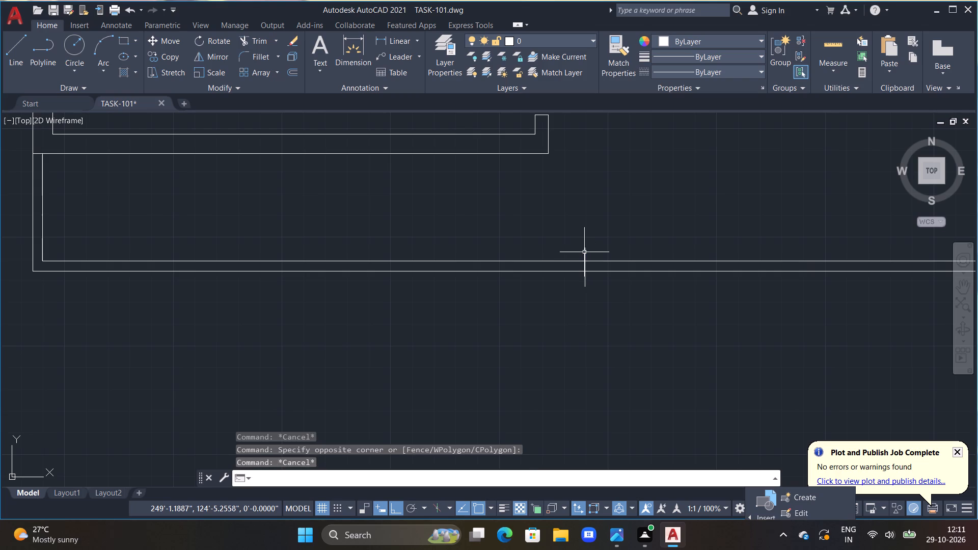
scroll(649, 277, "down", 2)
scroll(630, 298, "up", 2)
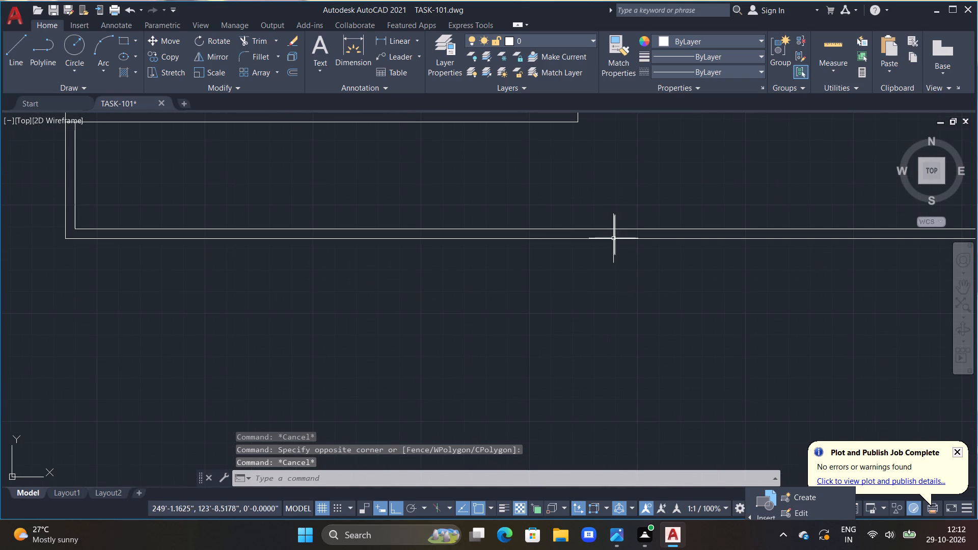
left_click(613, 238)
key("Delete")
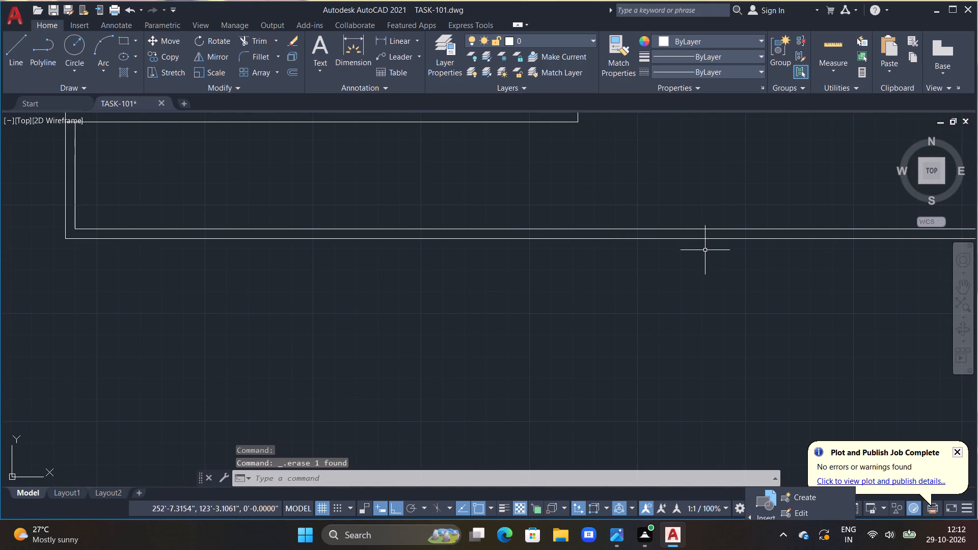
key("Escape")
Draw connected lines from the front strip's inner wall line, just right of its midpoint: 3" up, then 6" right.
scroll(715, 261, "down", 1)
key("Escape")
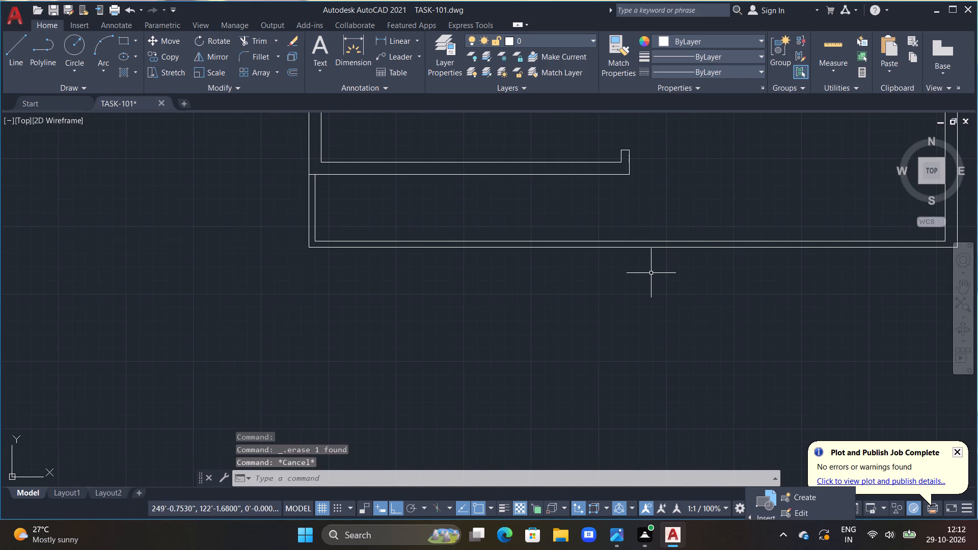
key("Escape")
key("l")
key("space")
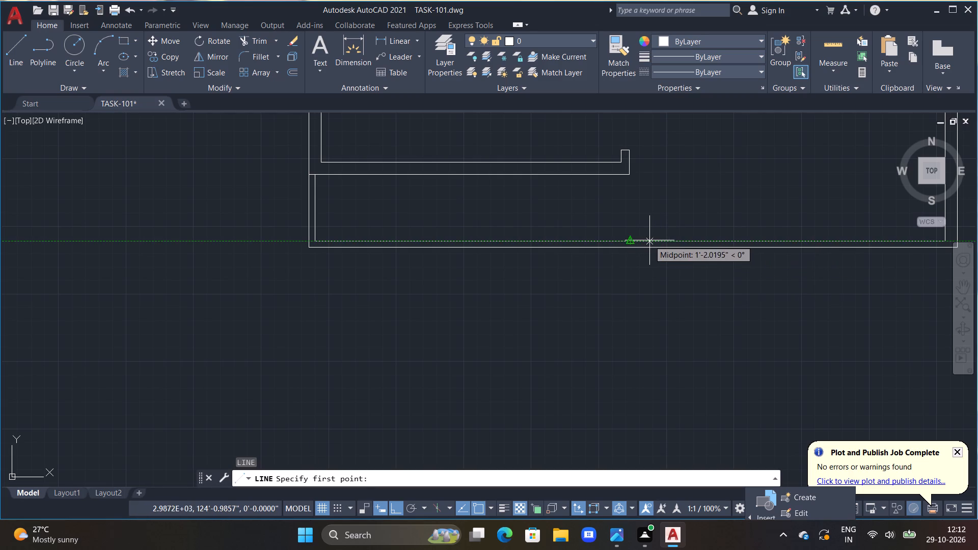
left_click(651, 240)
type("3\"")
key("Return")
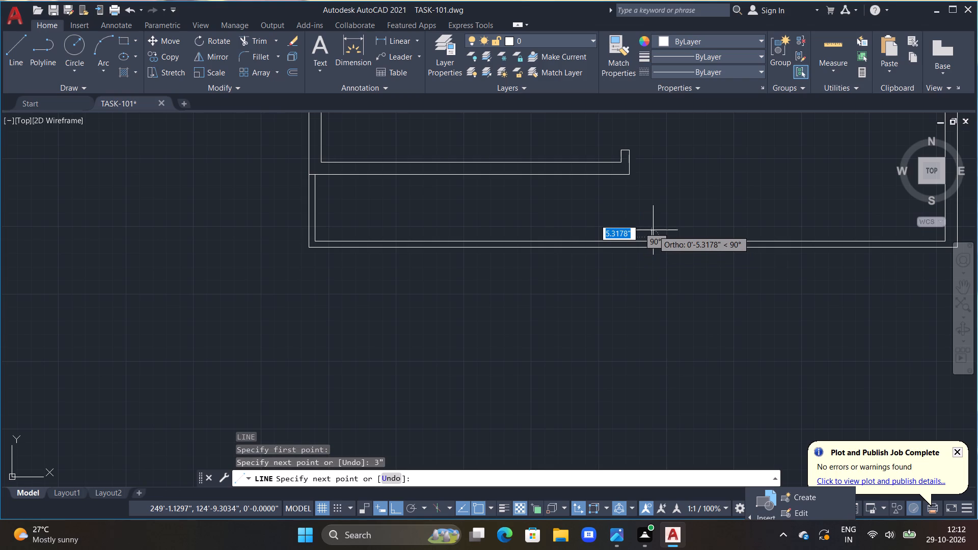
type("6\"")
key("Return")
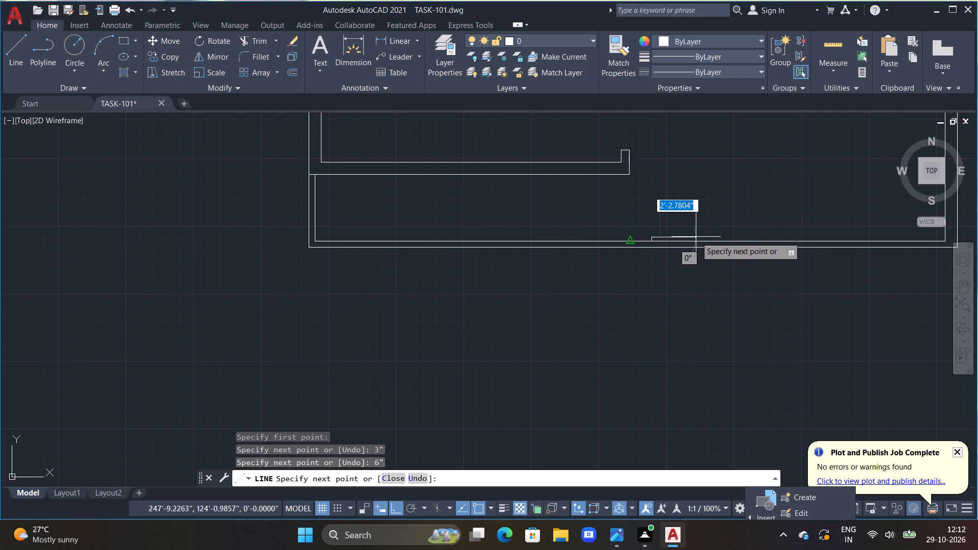
scroll(657, 250, "up", 3)
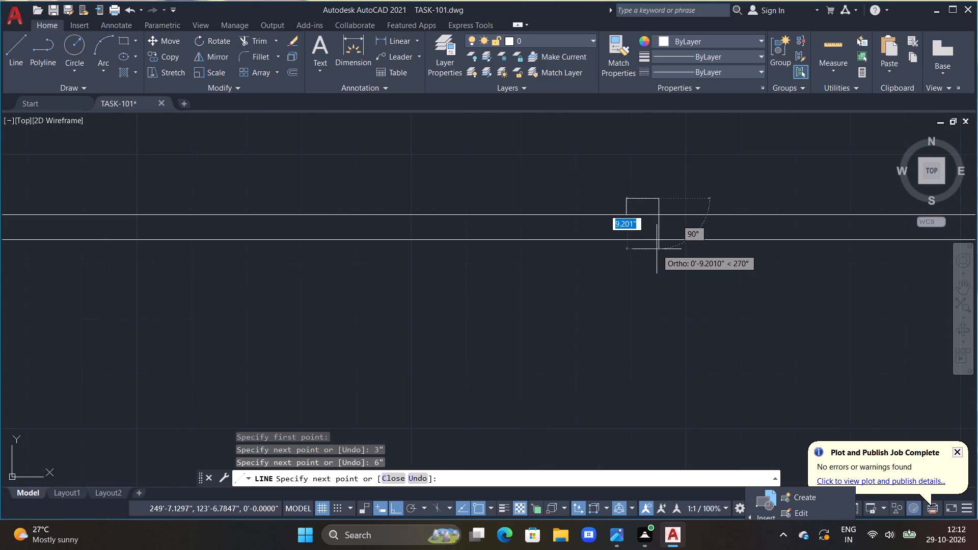
scroll(657, 249, "up", 1)
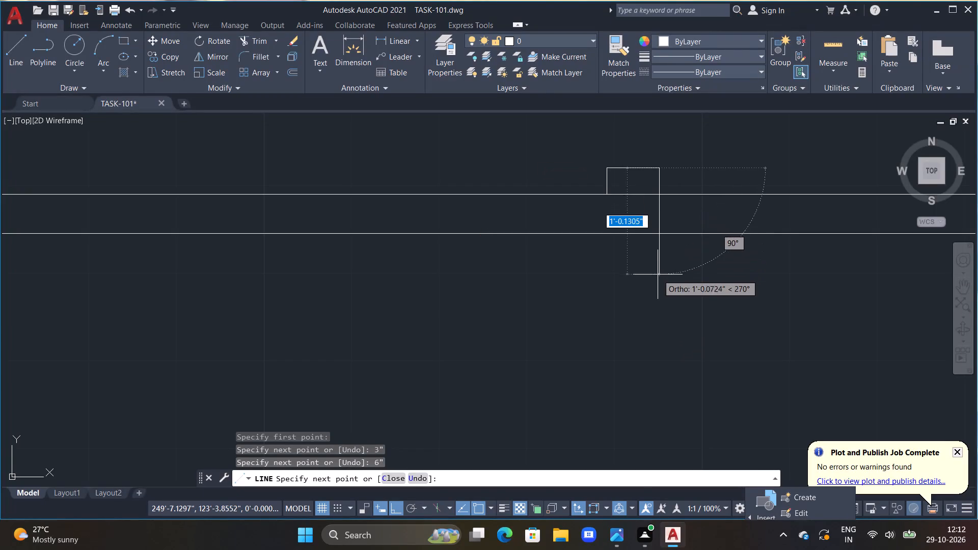
key("Escape")
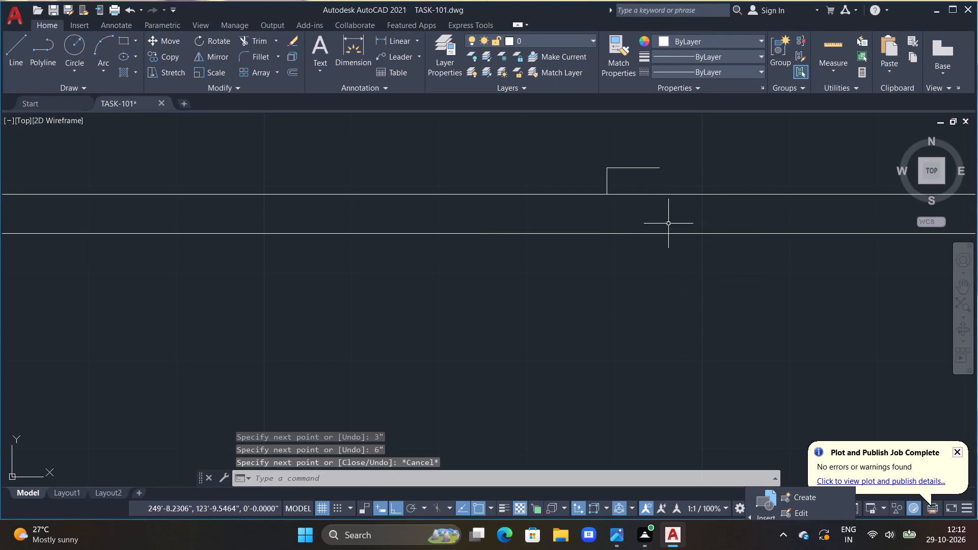
Draw connected lines from the outer front wall line, below the existing outline: 3" down, 6" right, then up to the upper 6" line's end.
type("L")
key("space")
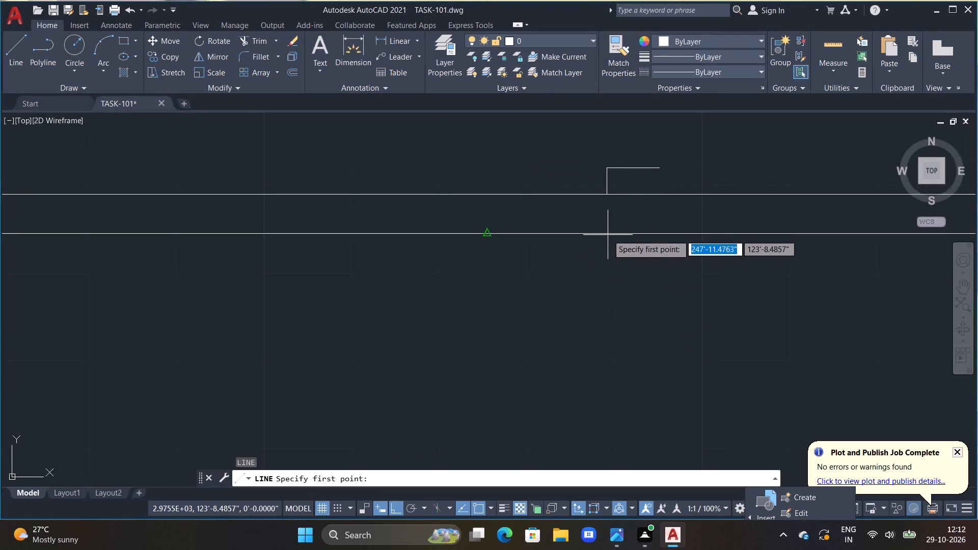
left_click_drag(608, 233, 608, 239)
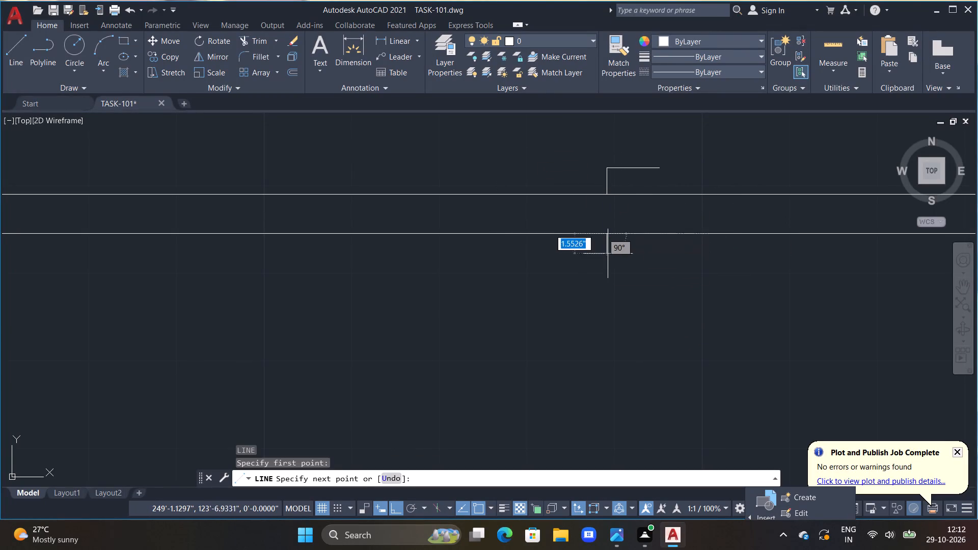
type("3\"]")
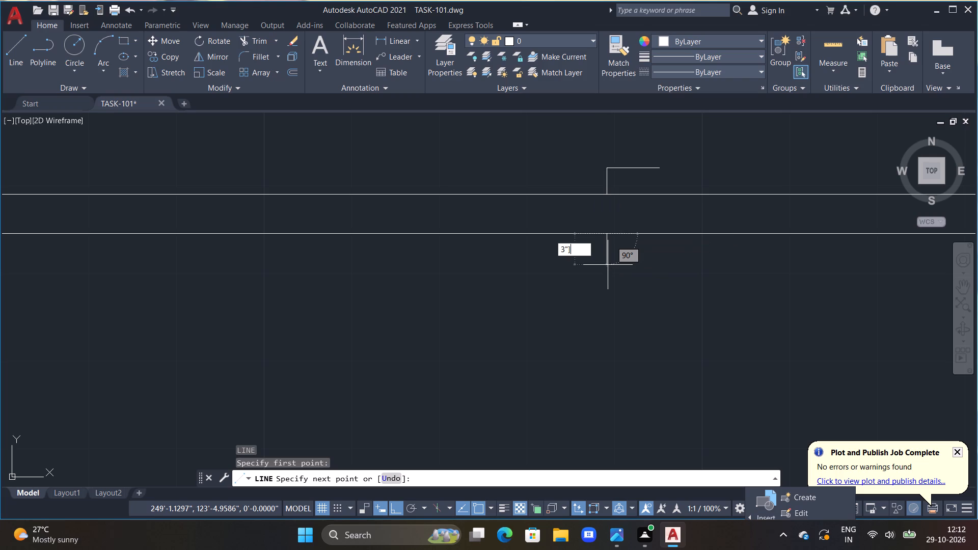
key("BackSpace")
key("Return")
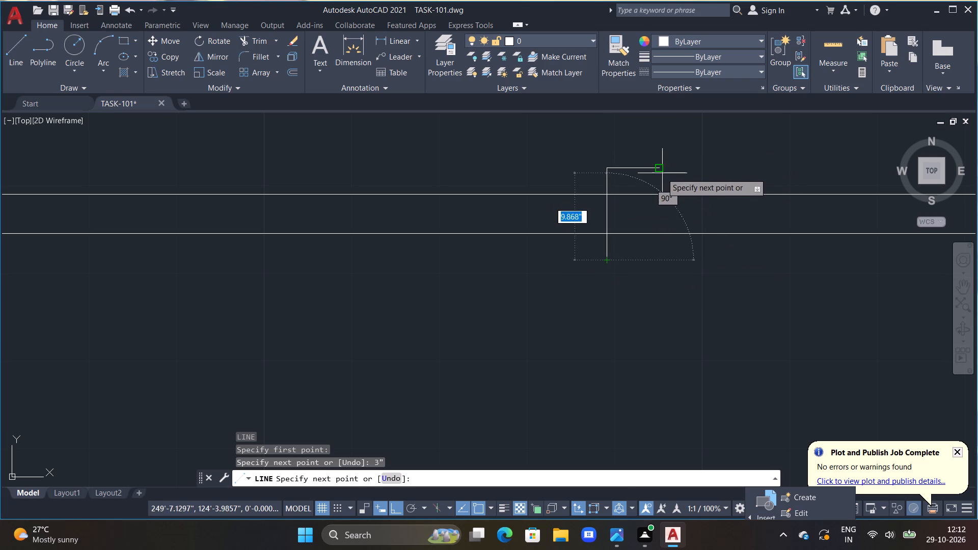
double_click(657, 259)
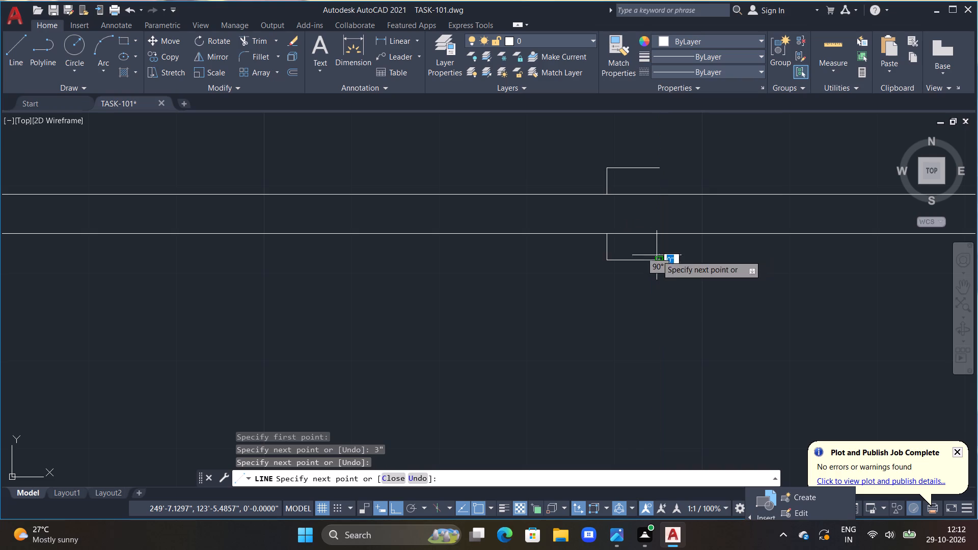
left_click(661, 170)
key("Escape")
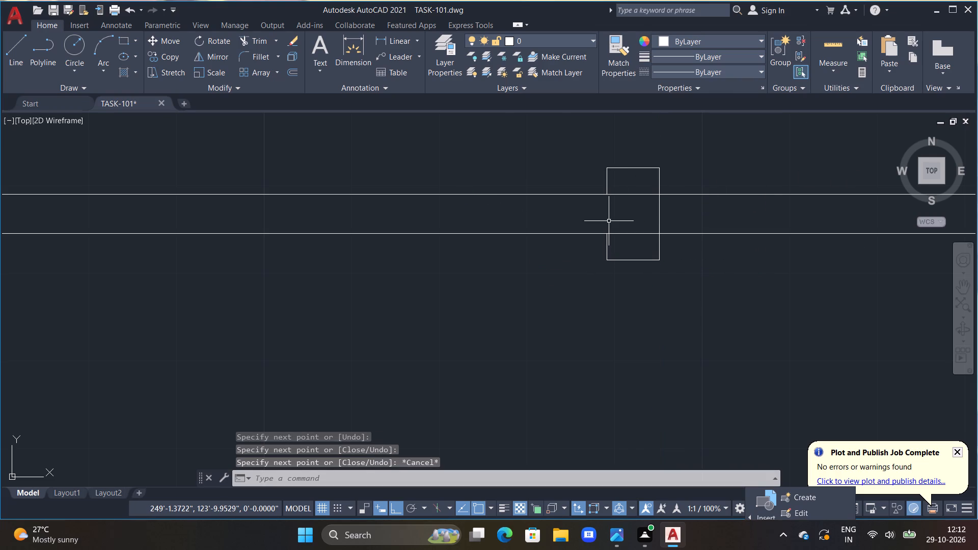
Extend the lower left side of the small pier upward across the wall to close its outline.
type("EX")
key("space")
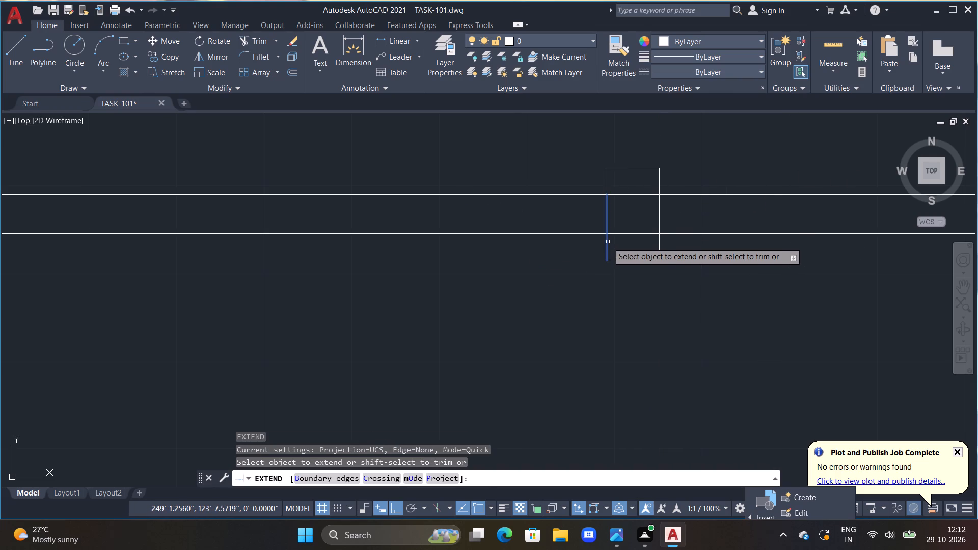
left_click(608, 242)
key("Escape")
Trim both front strip wall lines inside the small rectangular pier.
key("t")
key("r")
key("space")
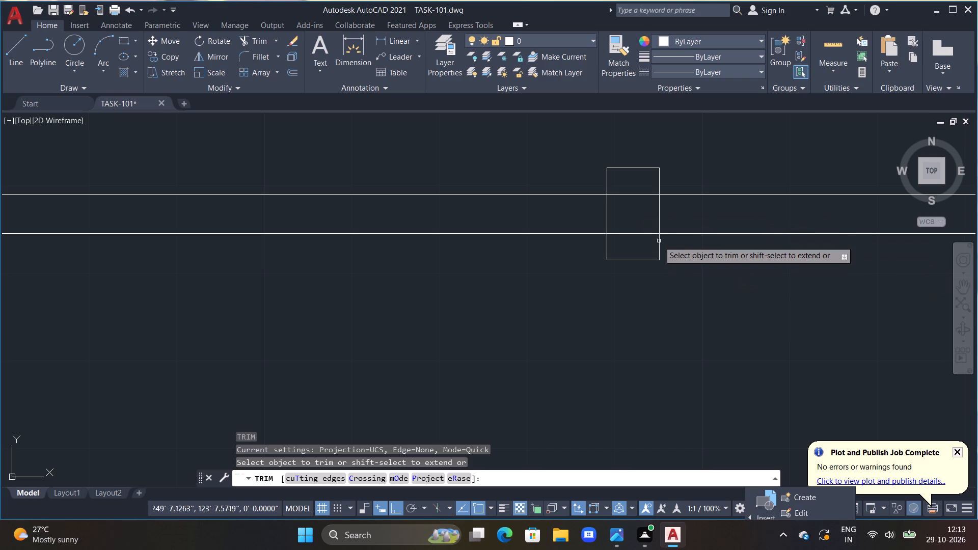
left_click_drag(633, 236, 633, 231)
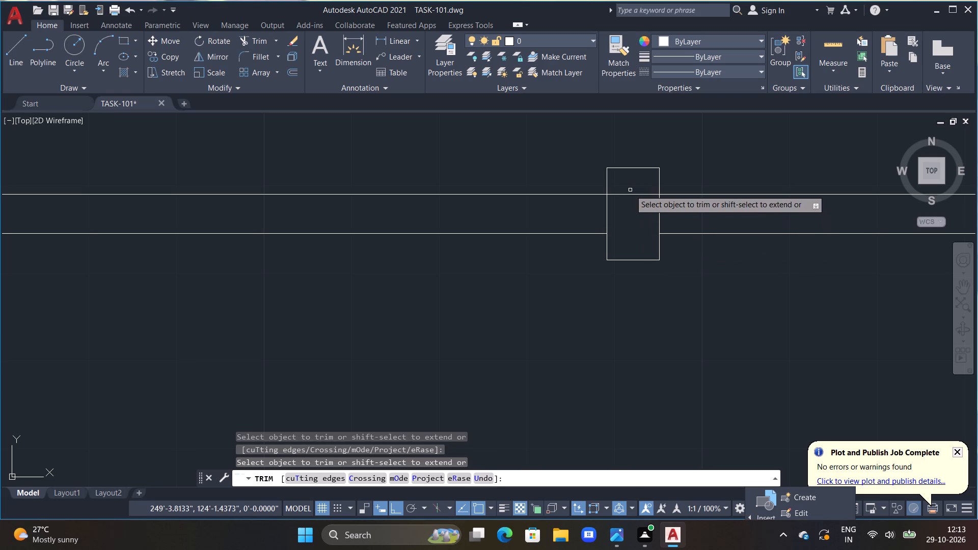
left_click(630, 190)
left_click_drag(630, 190, 627, 203)
double_click(625, 207)
scroll(646, 216, "down", 3)
scroll(682, 254, "down", 1)
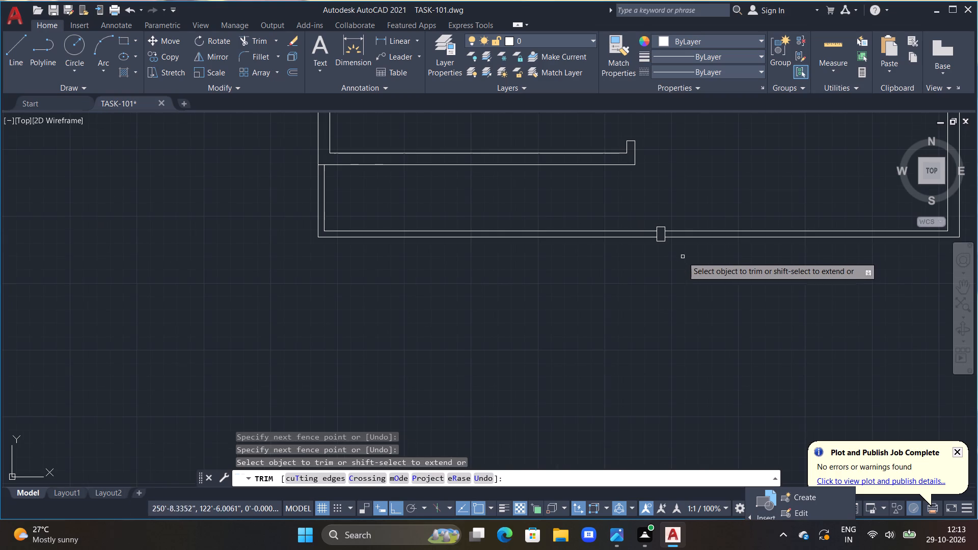
middle_click_drag(686, 260, 585, 279)
key("grave")
key("Escape")
key("Escape")
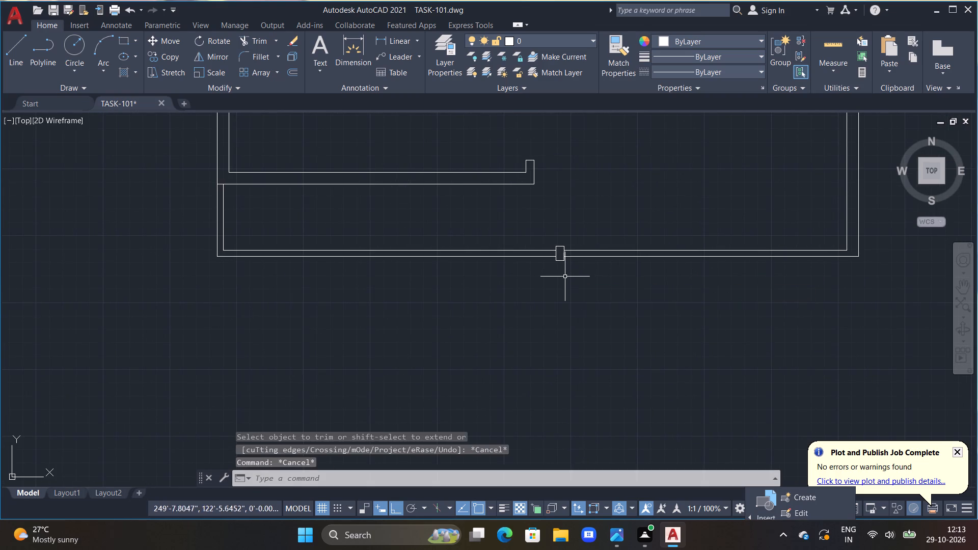
Copy the pier's outline about 3'-5" to the right along the front strip's wall.
scroll(562, 273, "up", 3)
key("Escape")
key("Escape")
key("Escape")
key("Escape")
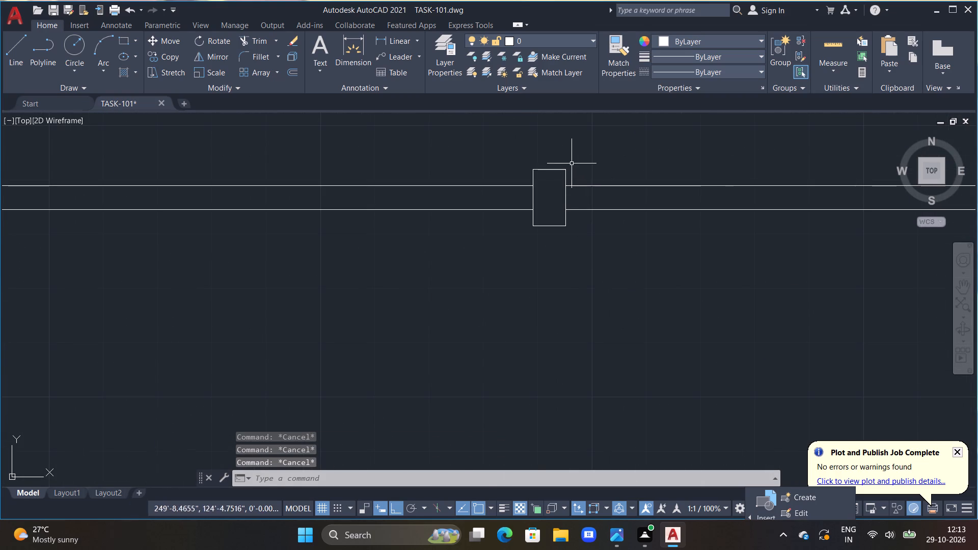
left_click_drag(567, 158, 551, 181)
double_click(538, 227)
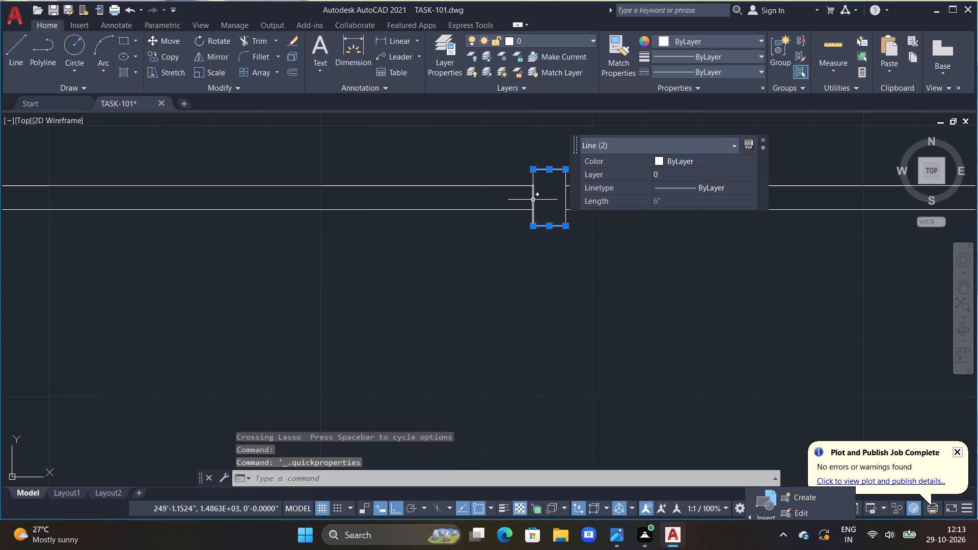
left_click(533, 200)
double_click(565, 198)
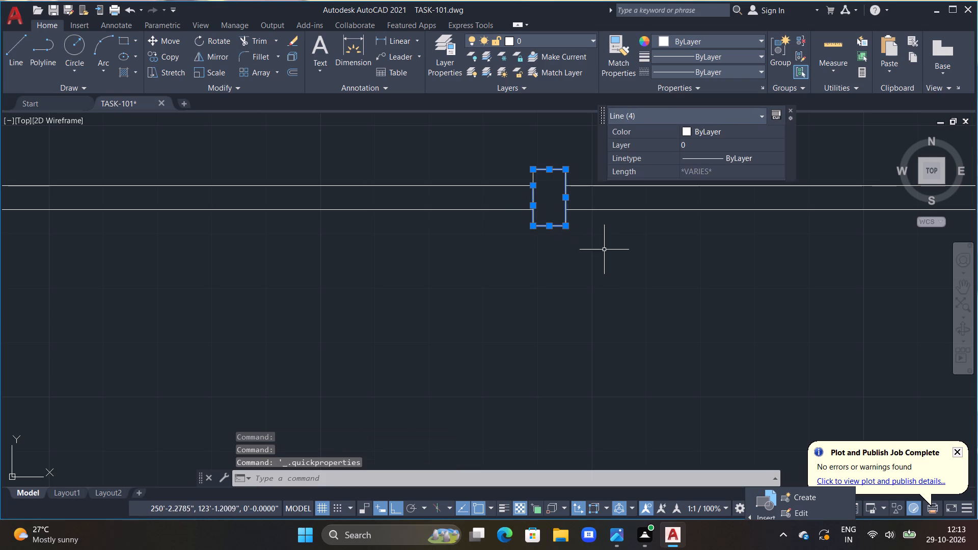
scroll(605, 250, "down", 1)
middle_click_drag(608, 252, 541, 269)
type("CO")
key("space")
left_click_drag(538, 272, 551, 272)
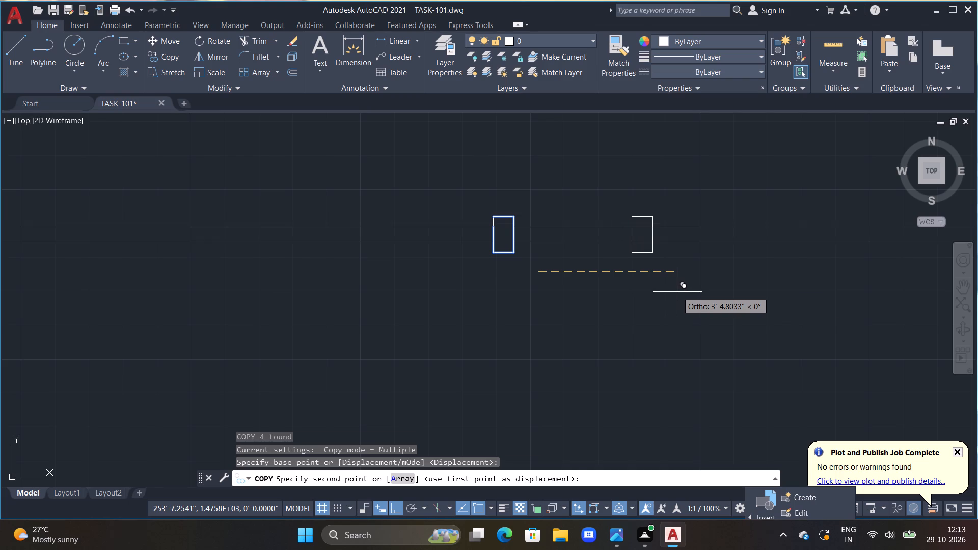
double_click(677, 292)
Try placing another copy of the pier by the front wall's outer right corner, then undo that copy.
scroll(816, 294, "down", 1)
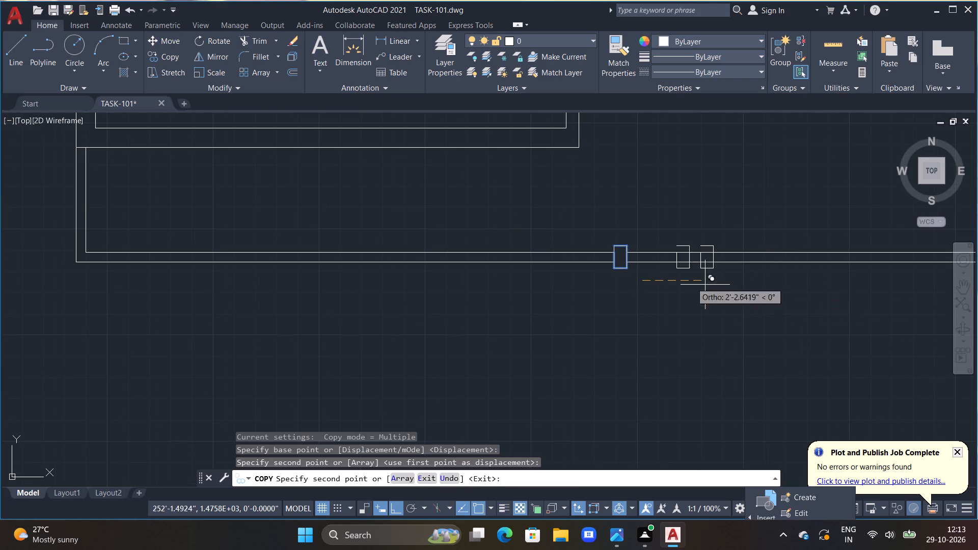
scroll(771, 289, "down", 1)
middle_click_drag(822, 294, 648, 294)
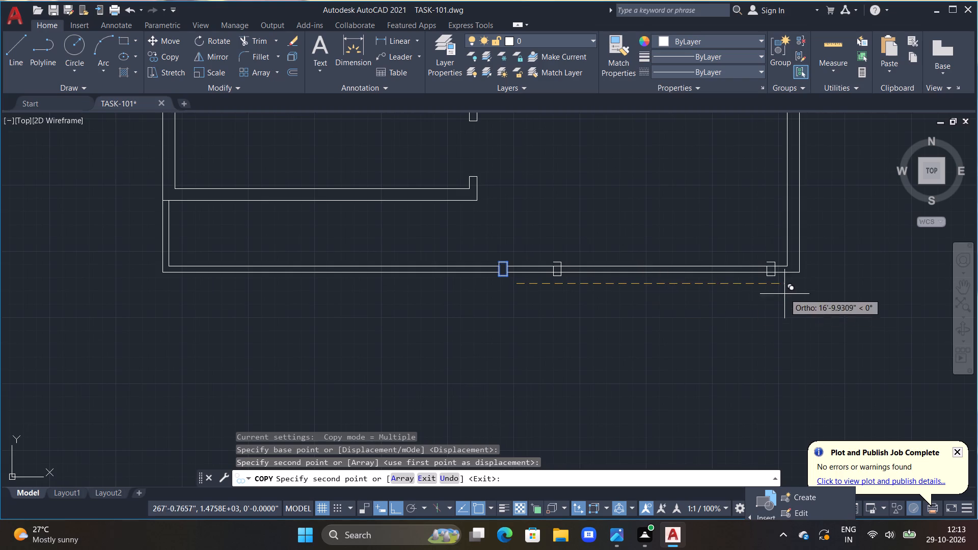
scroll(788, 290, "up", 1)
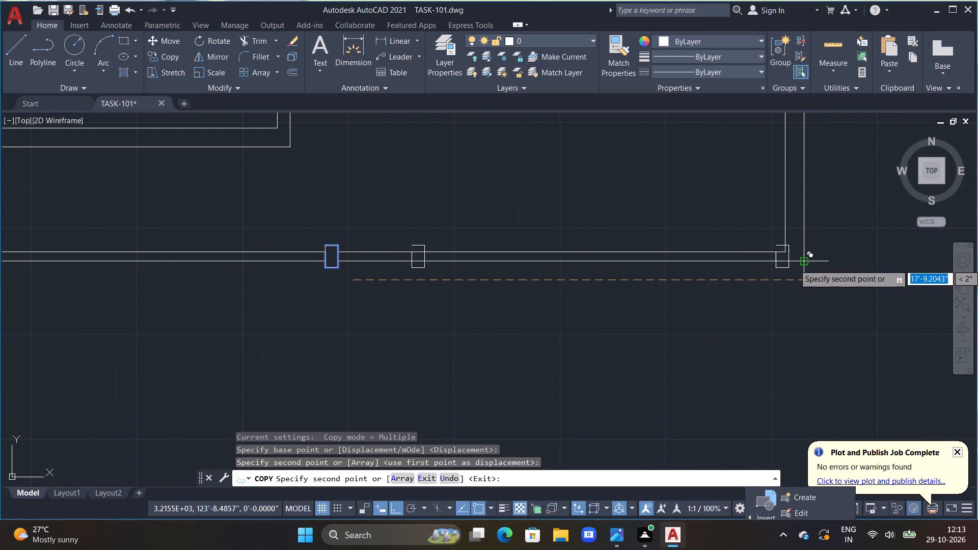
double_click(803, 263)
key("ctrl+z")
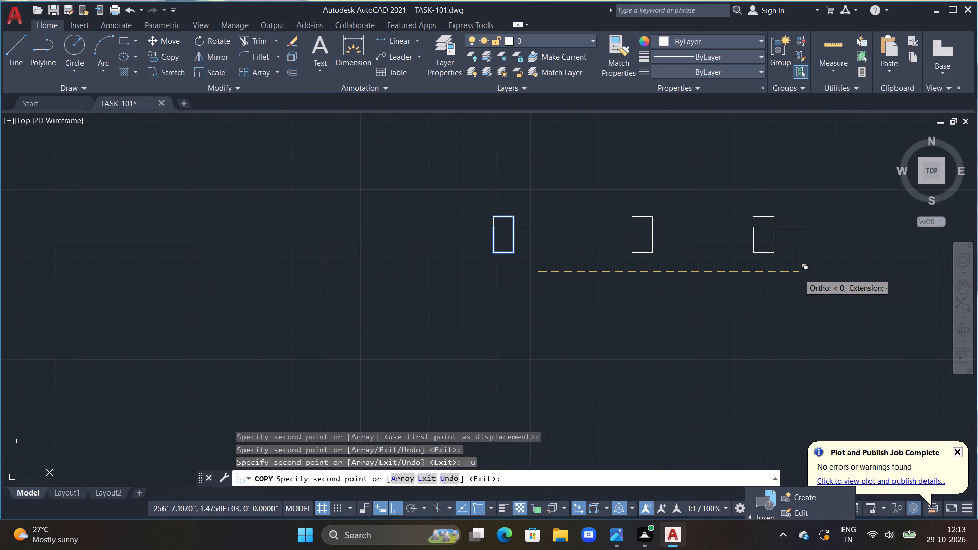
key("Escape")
Extend the copied pier's left side up to its top edge.
scroll(765, 312, "down", 3)
scroll(740, 305, "up", 5)
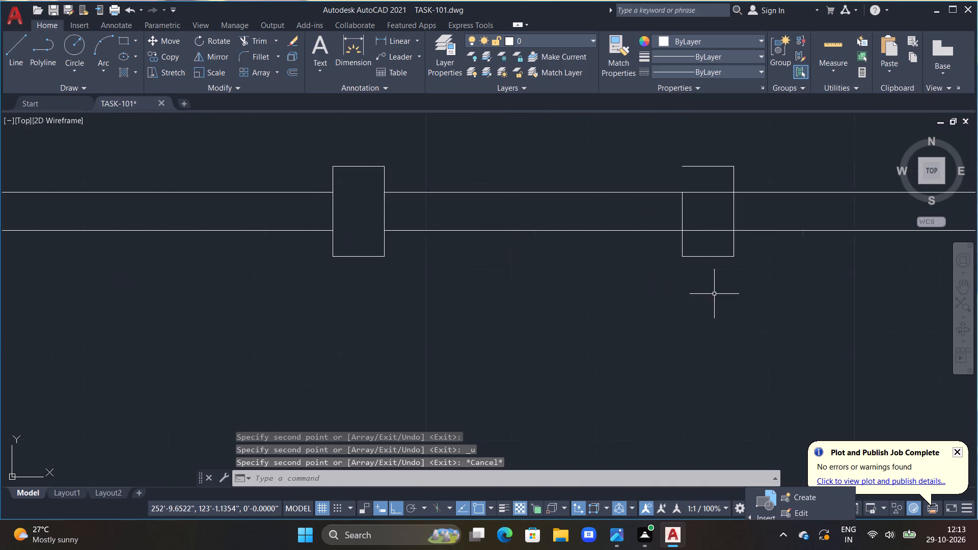
middle_click_drag(717, 330, 710, 363)
type("EX")
key("space")
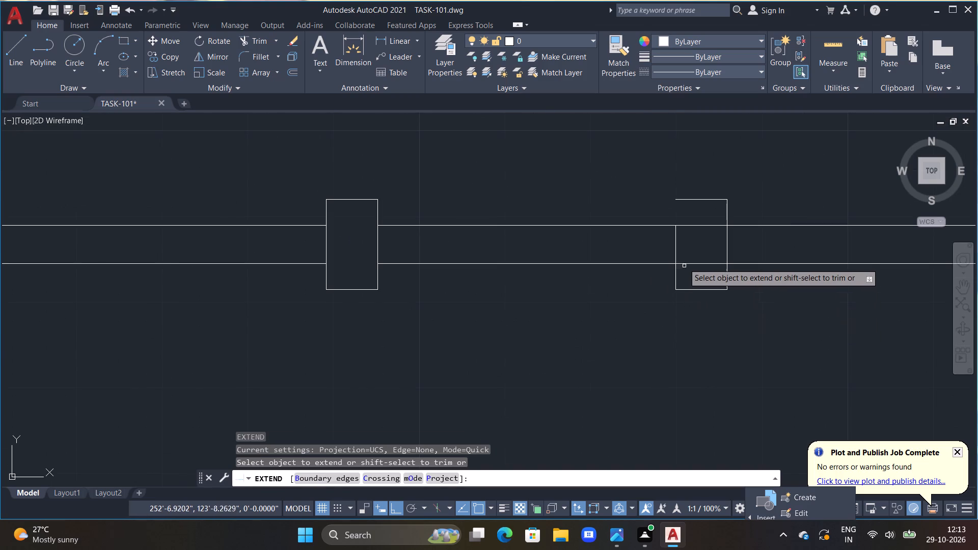
left_click(675, 236)
key("Escape")
Trim both front strip wall lines inside the copied pier.
key("t")
key("r")
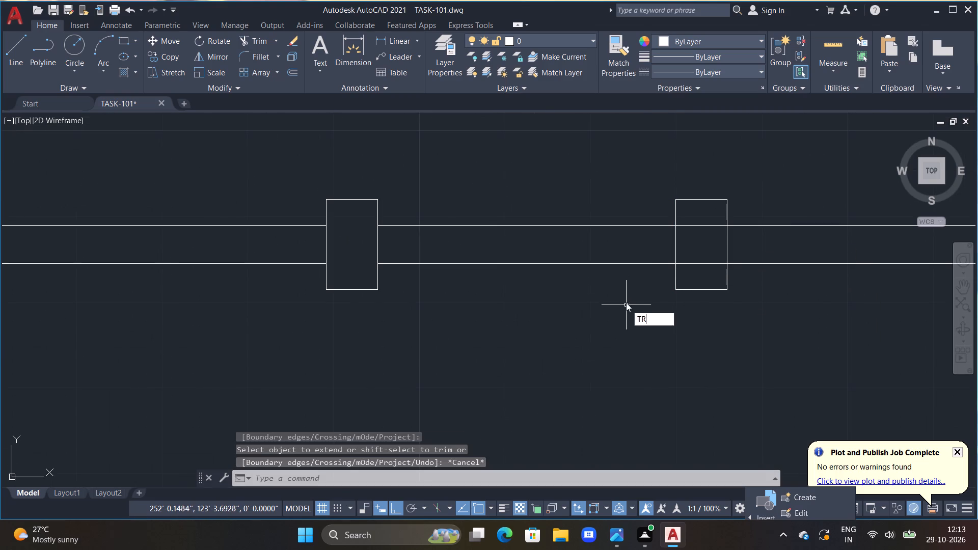
key("space")
left_click_drag(692, 220, 695, 262)
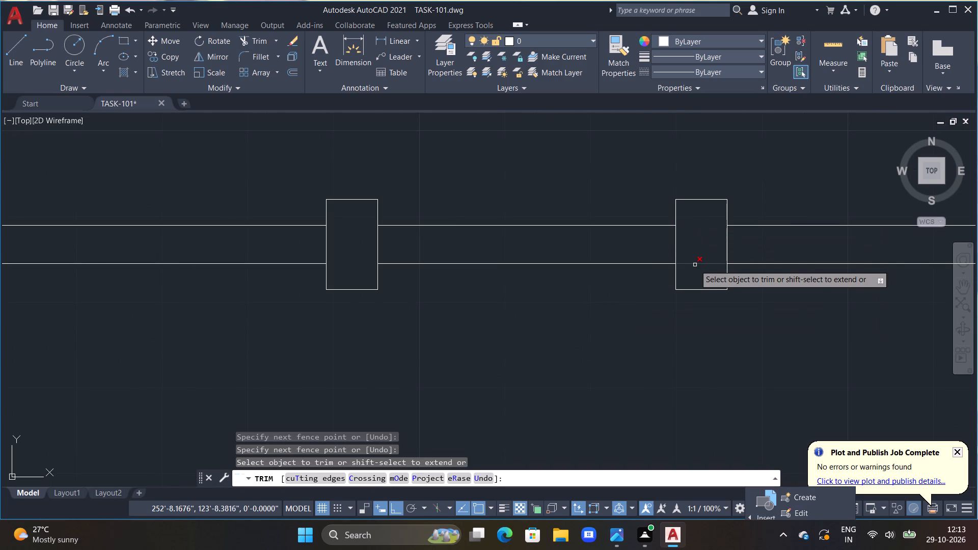
left_click(695, 264)
scroll(696, 261, "down", 3)
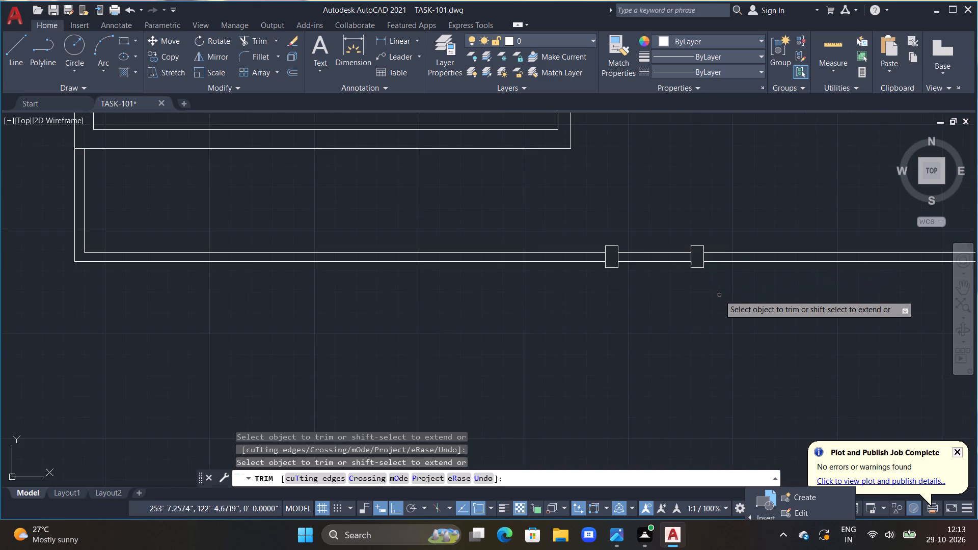
scroll(722, 295, "down", 2)
middle_click_drag(753, 295, 588, 311)
key("Escape")
key("Escape")
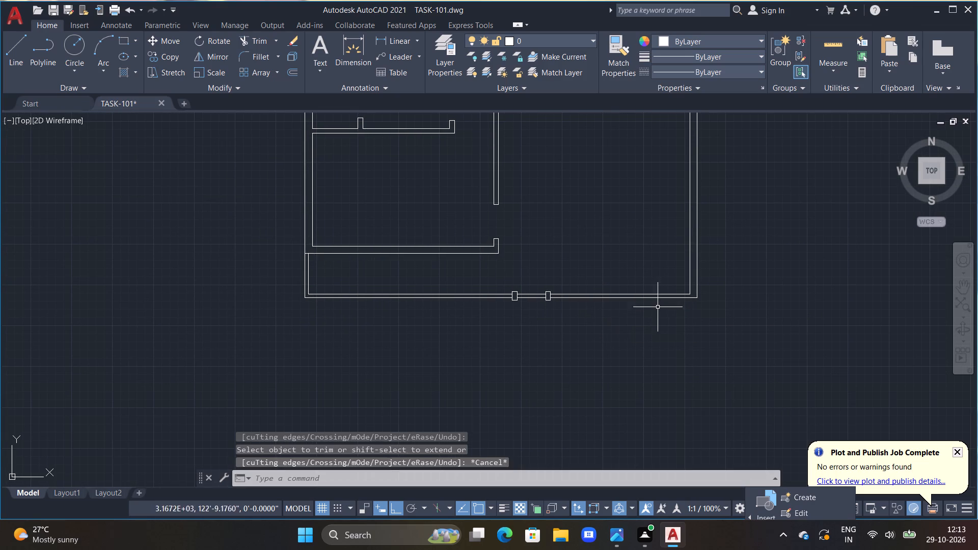
key("Escape")
key("Escape")
Draw connected lines from the front wall's outer right corner: 12" left, 6" up, then right past the outer side wall line.
scroll(665, 298, "up", 4)
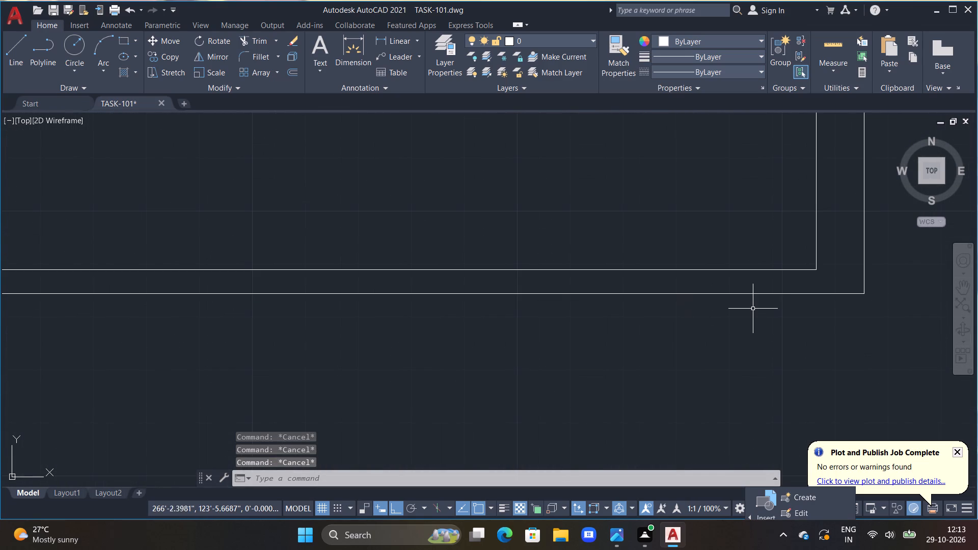
type("L")
key("space")
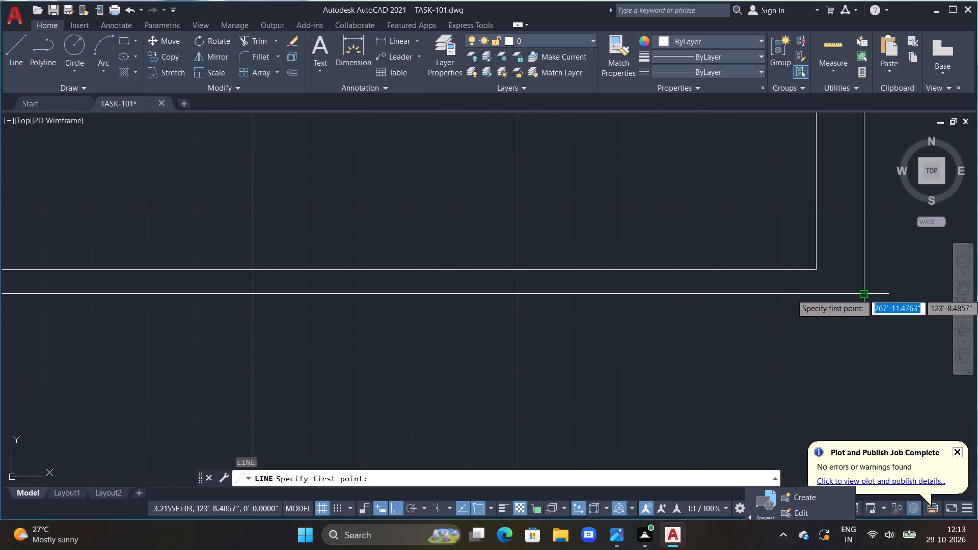
left_click_drag(862, 294, 845, 297)
type("12\"")
key("Return")
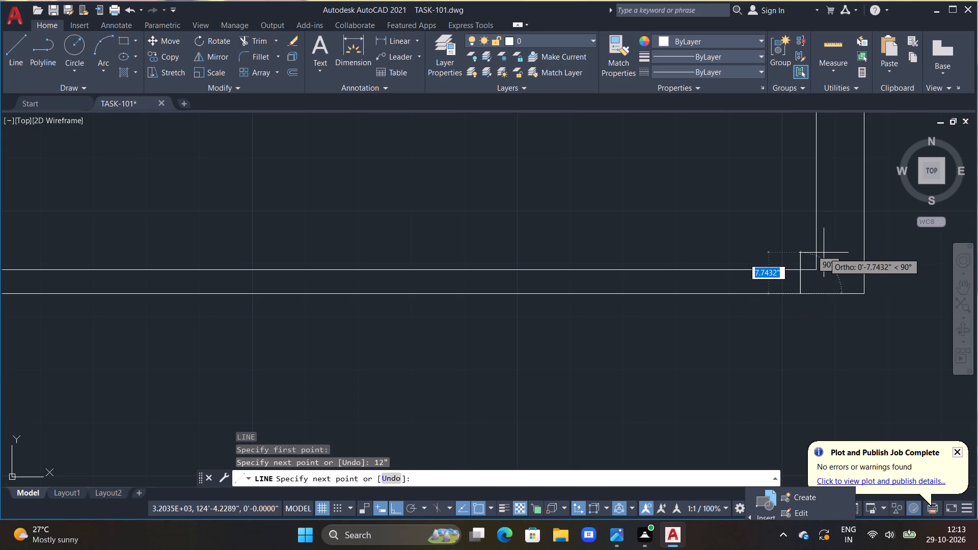
type("6\"")
key("Return")
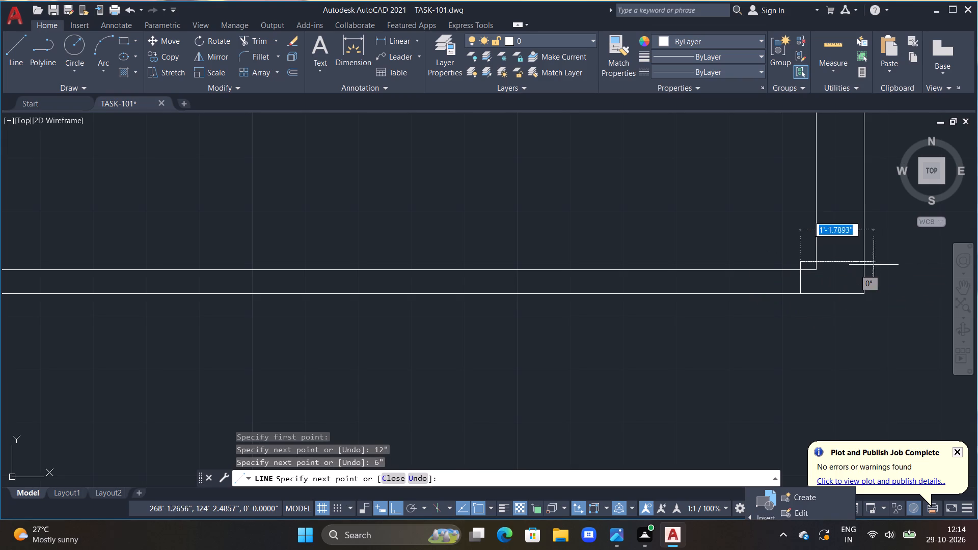
double_click(889, 264)
key("Escape")
Trim the overhang beyond the outer right wall and the inner wall line ends inside the 12" by 6" corner pier.
type("TR")
key("space")
left_click_drag(888, 263, 888, 265)
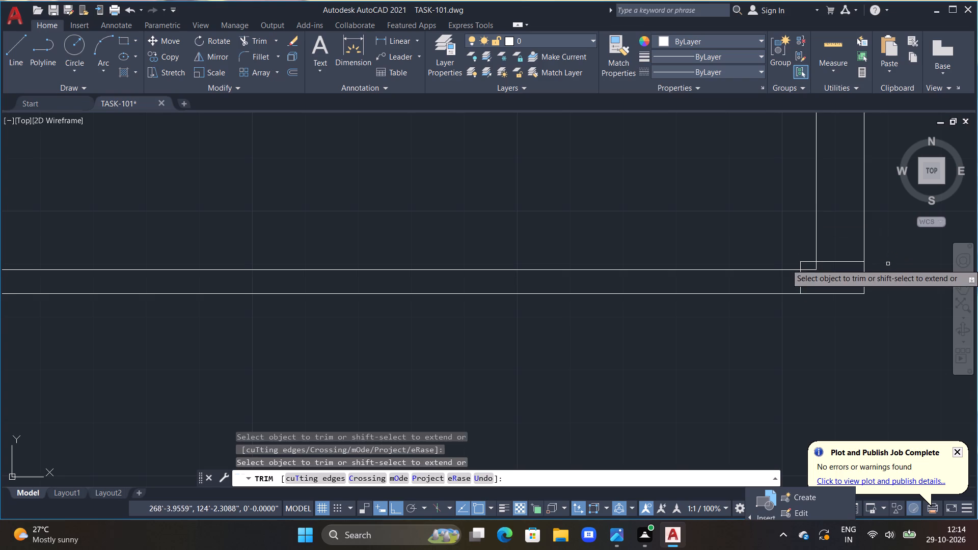
left_click_drag(888, 265, 886, 284)
double_click(816, 264)
left_click(812, 270)
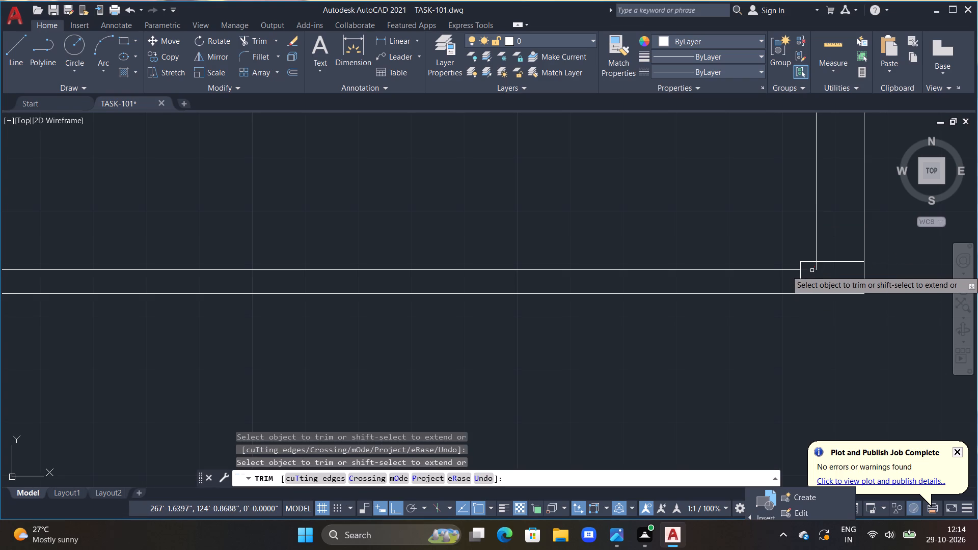
left_click(817, 269)
scroll(822, 280, "down", 2)
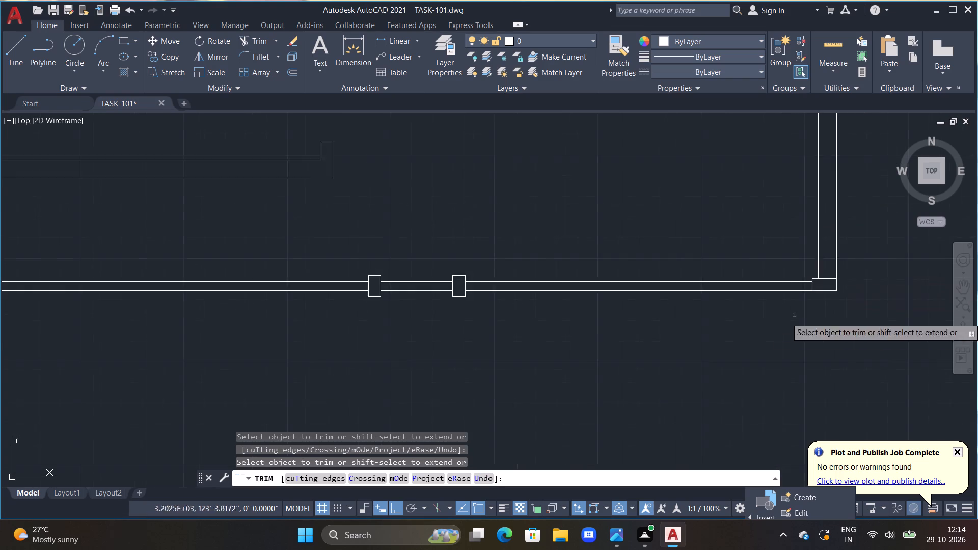
scroll(789, 318, "down", 2)
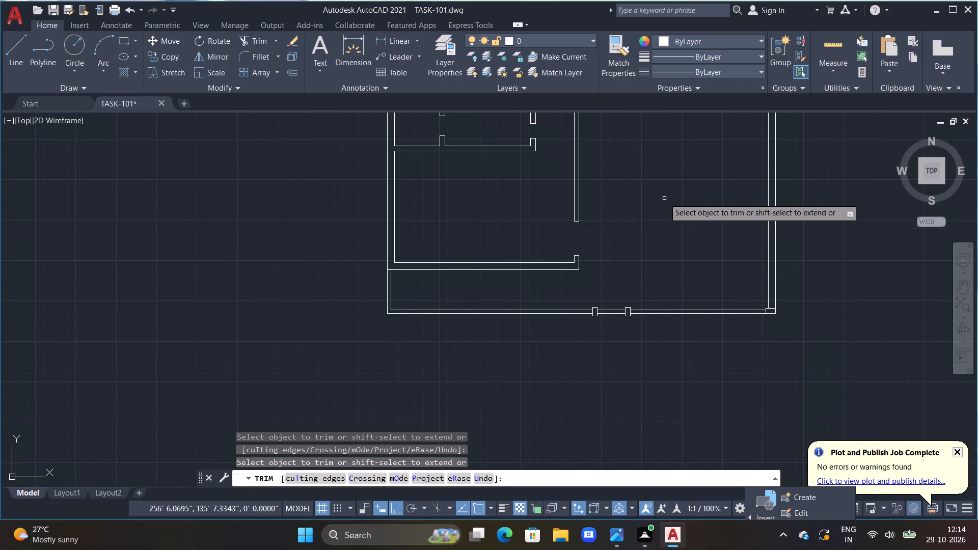
scroll(621, 301, "up", 2)
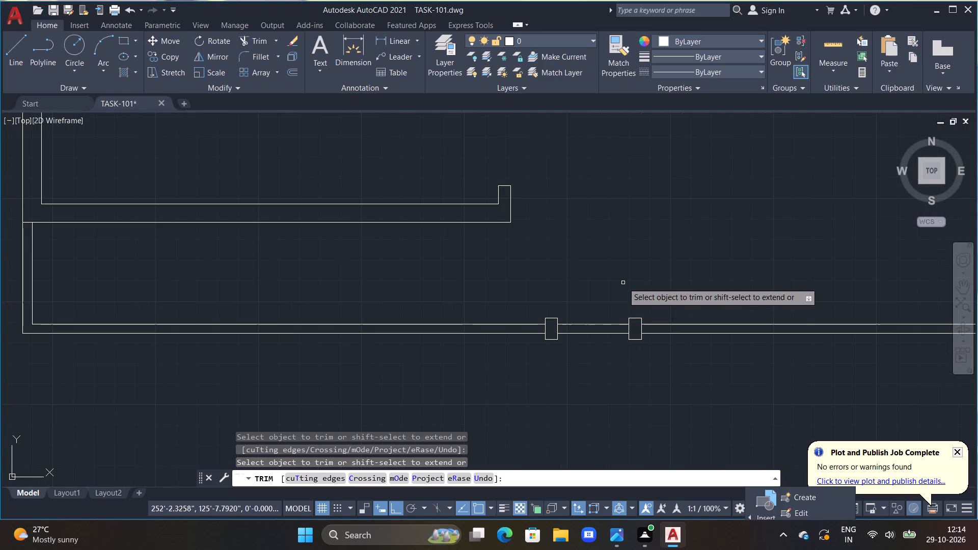
key("Escape")
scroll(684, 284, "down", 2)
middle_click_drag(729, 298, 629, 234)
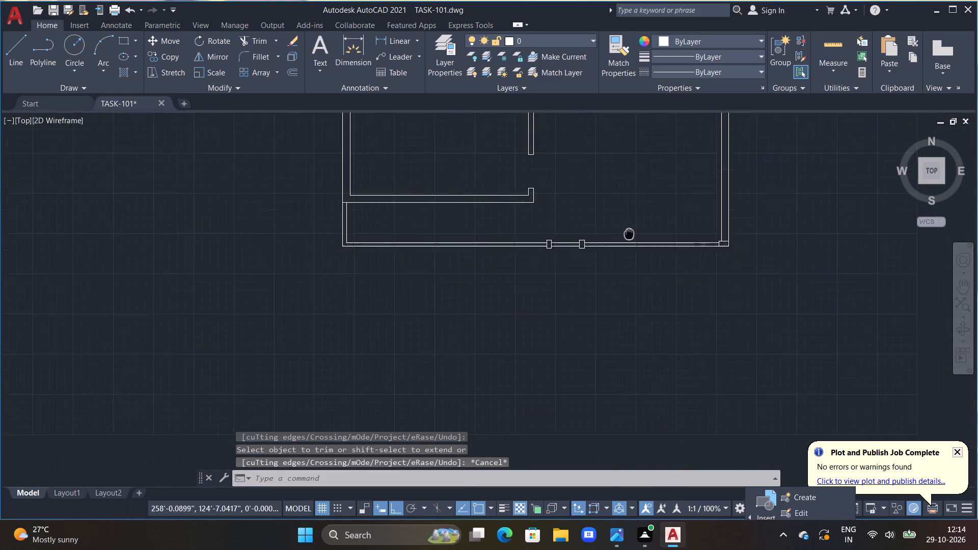
Trim both front strip wall lines between the two small piers and between the second pier and the corner pier.
middle_click_drag(629, 234, 618, 233)
scroll(616, 237, "up", 3)
key("t")
key("r")
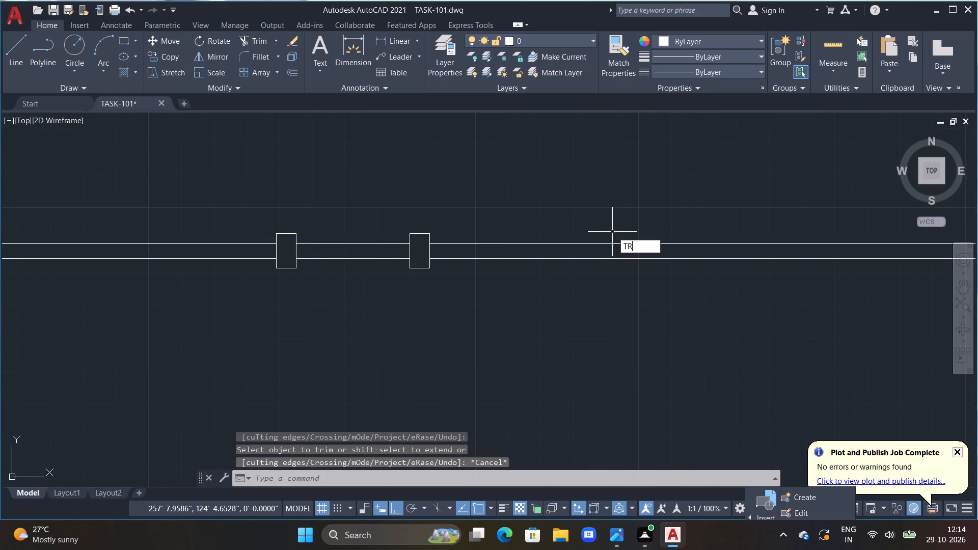
key("space")
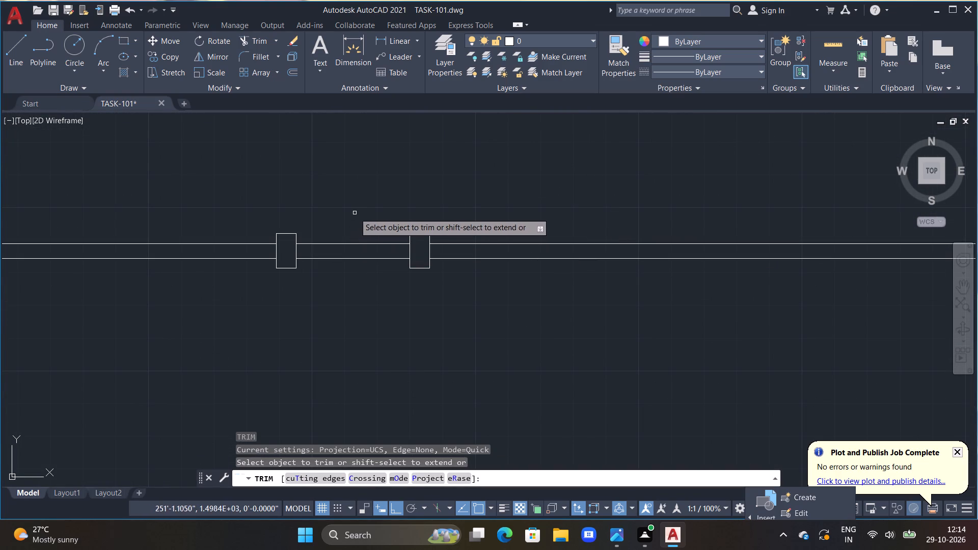
left_click_drag(349, 210, 344, 267)
left_click_drag(545, 231, 540, 298)
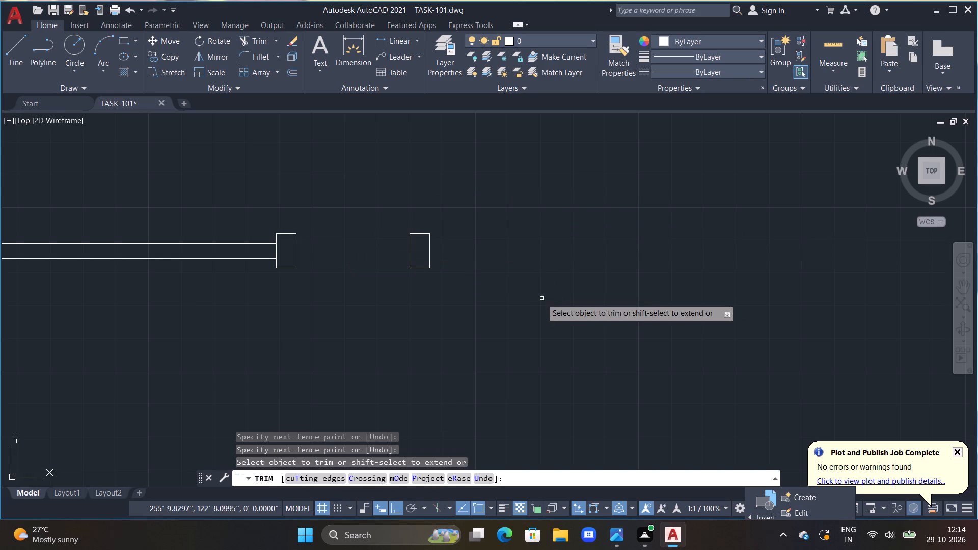
scroll(626, 292, "down", 2)
key("Escape")
key("Escape")
key("Escape")
key("Escape")
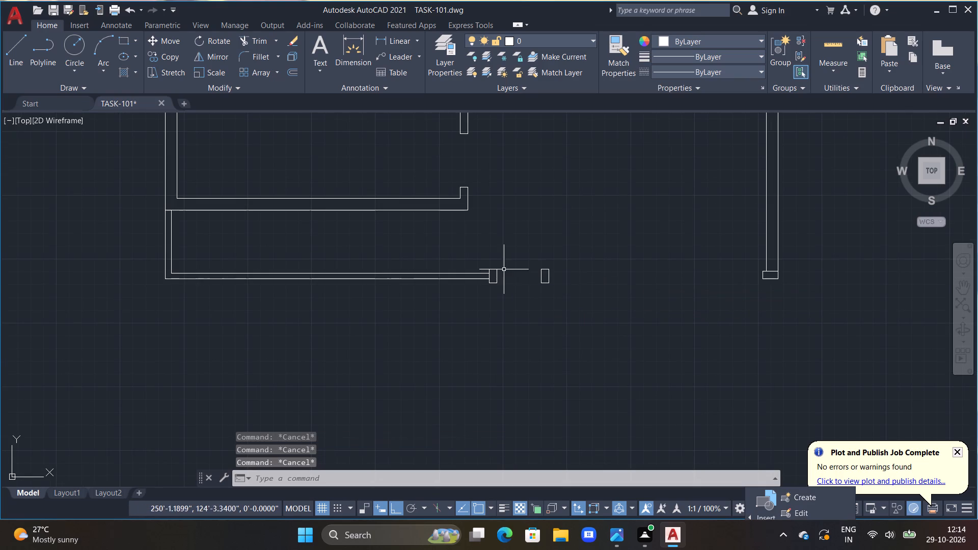
Draw a single line joining the facing side midpoints of the two small front piers.
scroll(502, 264, "up", 1)
key("Escape")
scroll(507, 272, "up", 1)
key("l")
key("space")
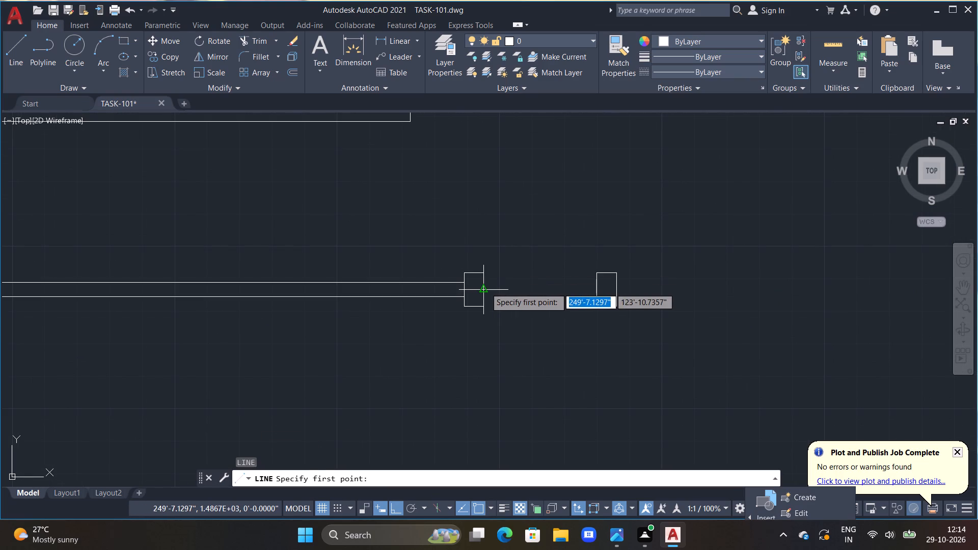
left_click(484, 288)
left_click(595, 290)
key("Escape")
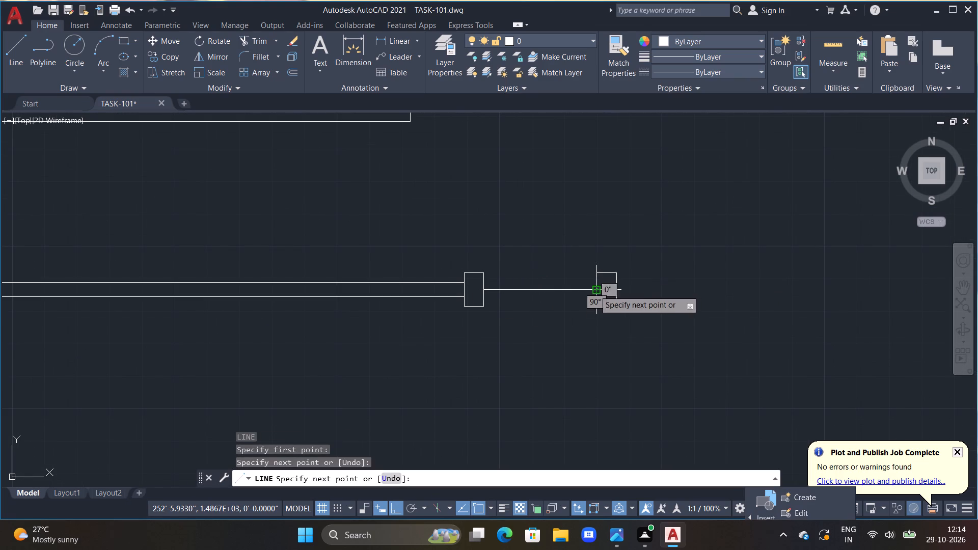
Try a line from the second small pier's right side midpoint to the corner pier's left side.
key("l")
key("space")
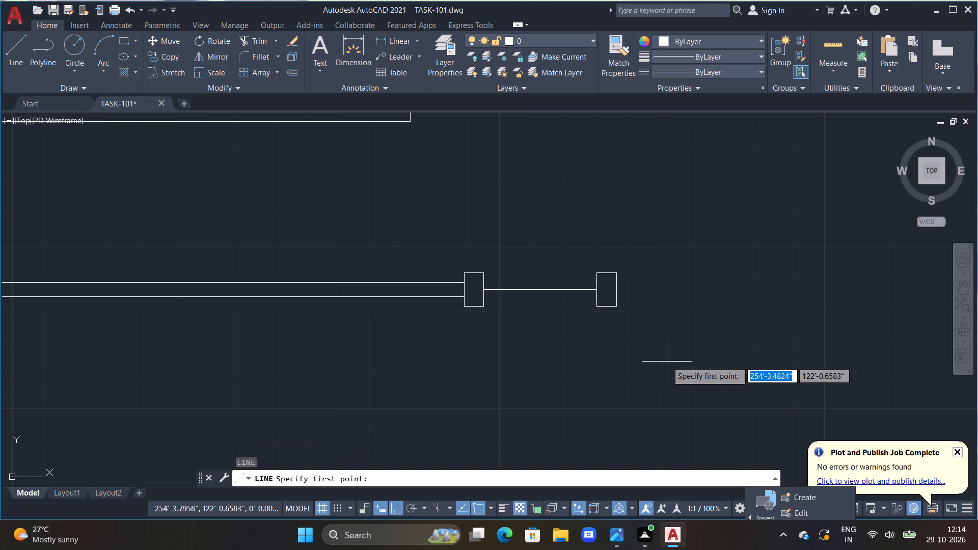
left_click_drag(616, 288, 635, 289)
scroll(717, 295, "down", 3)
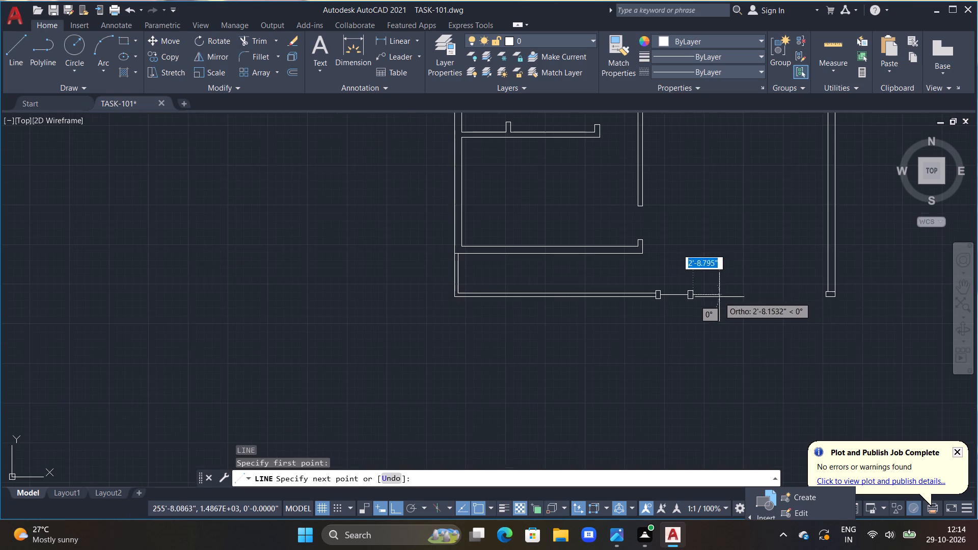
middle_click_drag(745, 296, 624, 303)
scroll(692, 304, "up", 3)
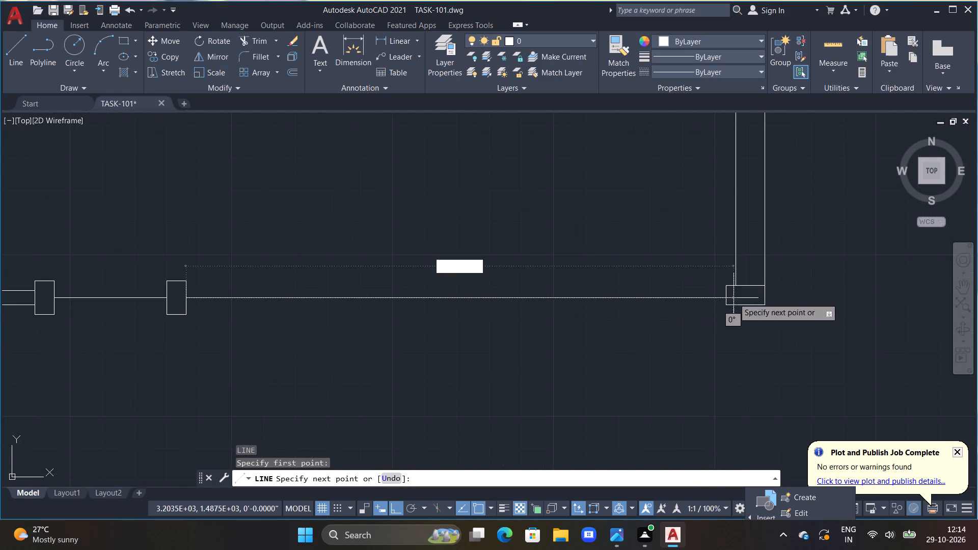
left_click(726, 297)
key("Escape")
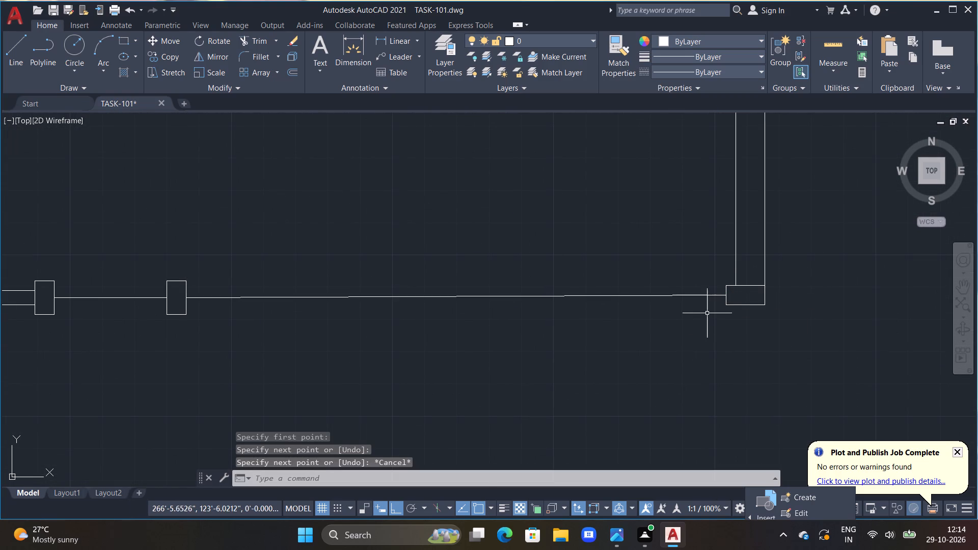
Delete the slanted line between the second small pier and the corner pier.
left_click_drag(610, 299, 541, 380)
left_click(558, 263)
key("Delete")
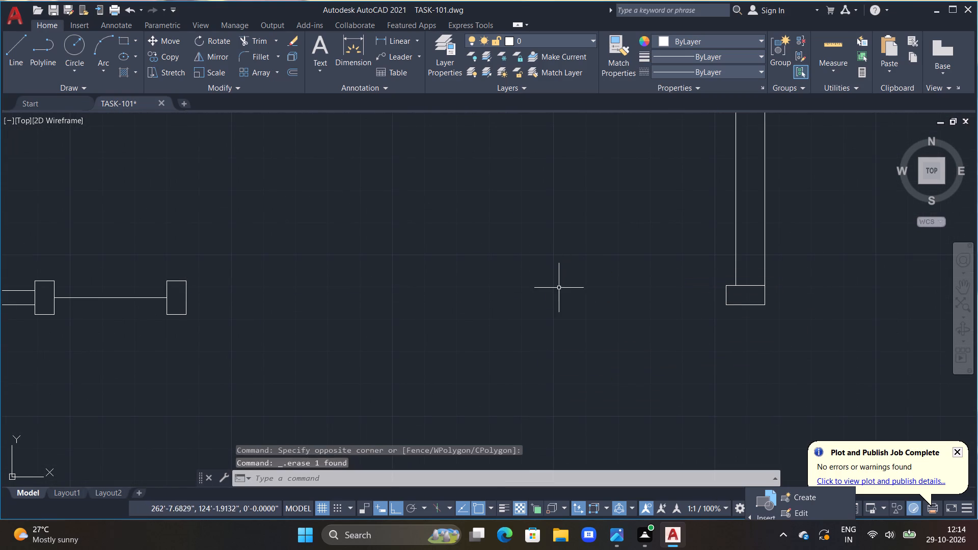
Draw a horizontal line from the second small pier's right side midpoint into the corner pier.
scroll(588, 290, "down", 2)
scroll(515, 303, "up", 2)
scroll(514, 303, "down", 1)
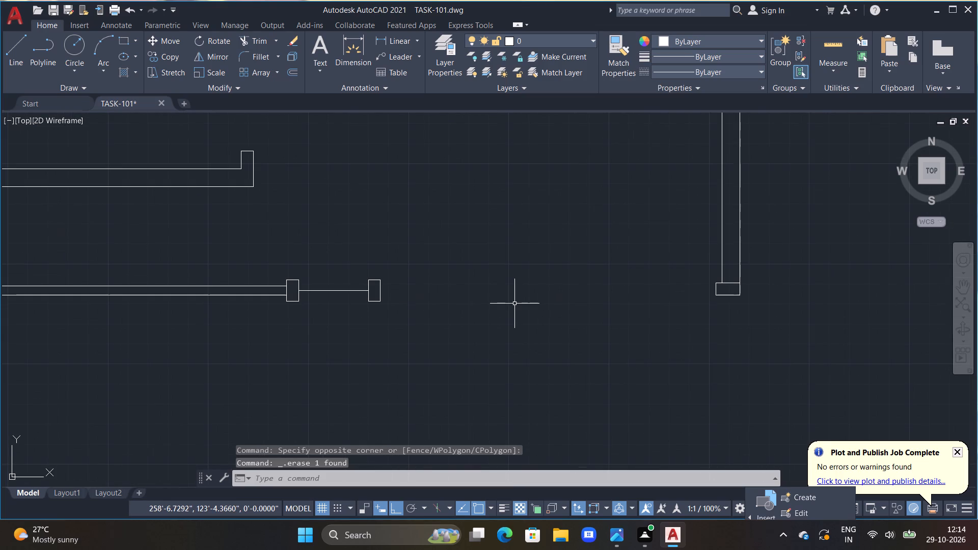
key("l")
key("space")
double_click(383, 293)
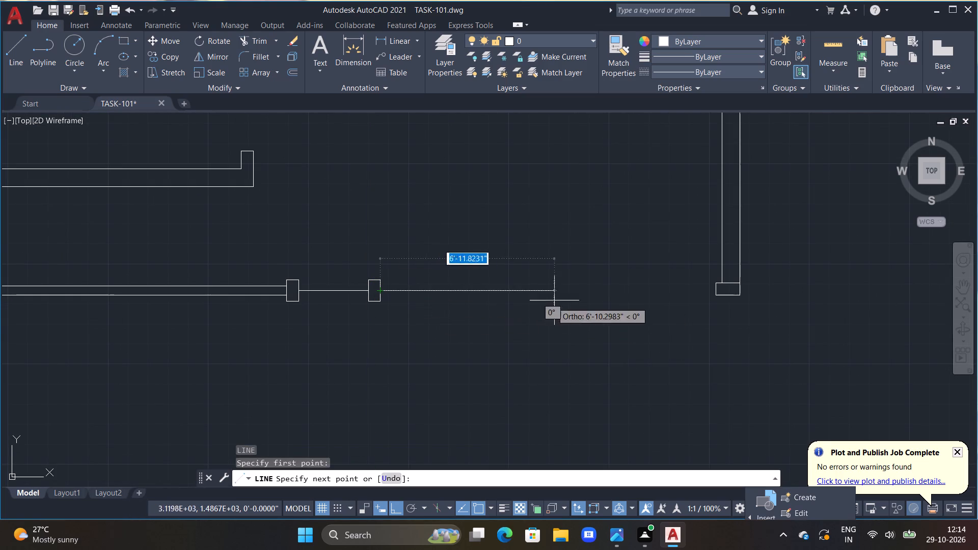
scroll(729, 288, "up", 2)
left_click(729, 291)
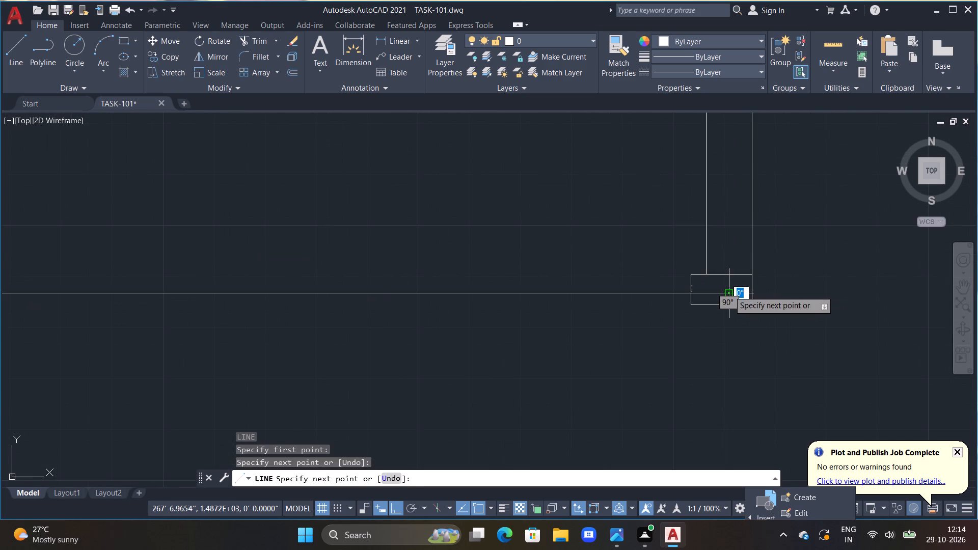
key("Escape")
Trim the part of the horizontal line that runs inside the corner pier.
type("TR")
key("space")
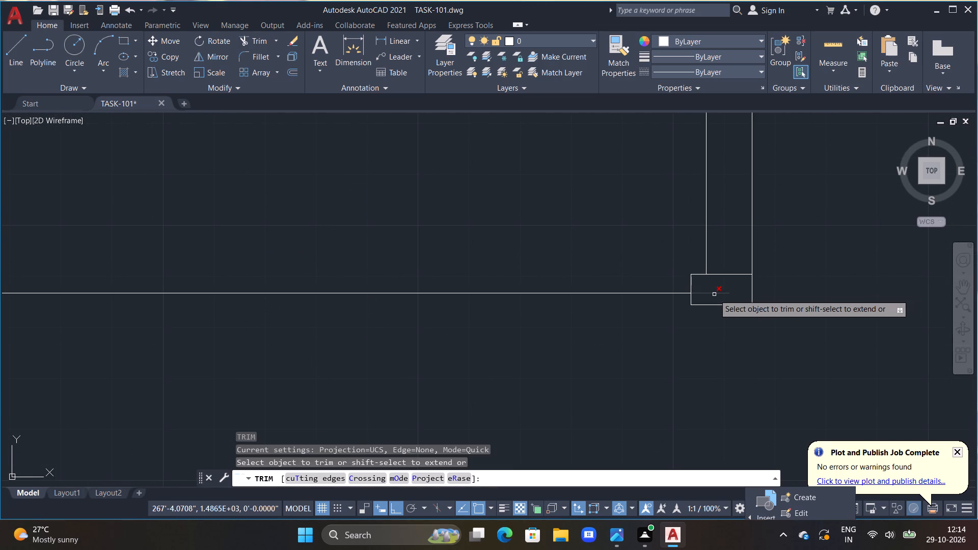
left_click(714, 294)
scroll(701, 305, "down", 3)
scroll(630, 339, "down", 1)
key("Escape")
key("Escape")
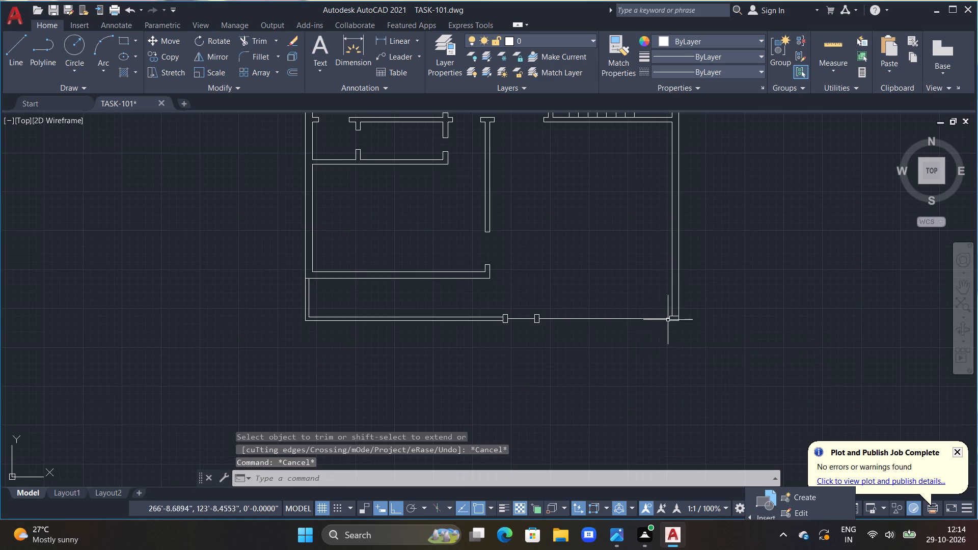
Draw a bottom line 3" below the corner pier, level with the small piers' bottoms, and join it up to the pier's outer corner.
scroll(701, 299, "up", 2)
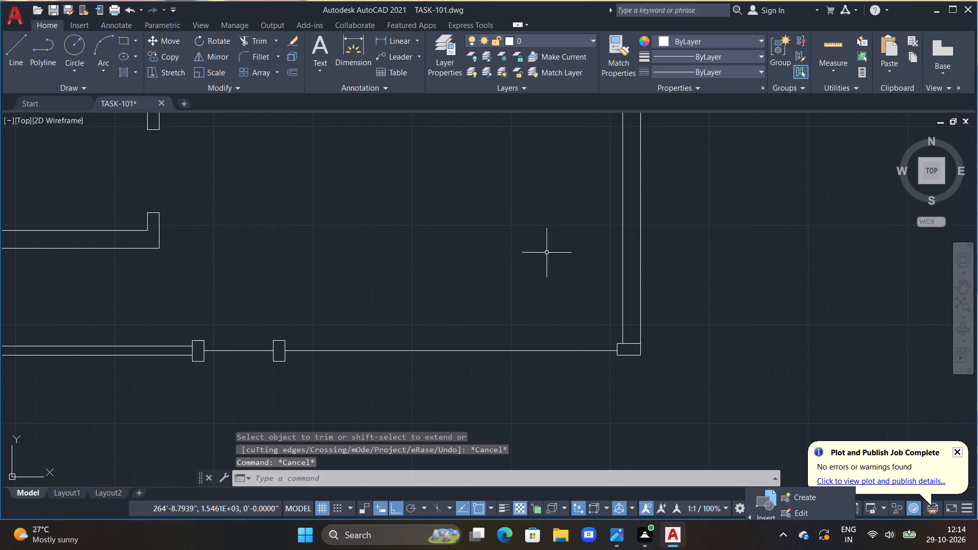
middle_click_drag(474, 315, 478, 275)
key("l")
key("space")
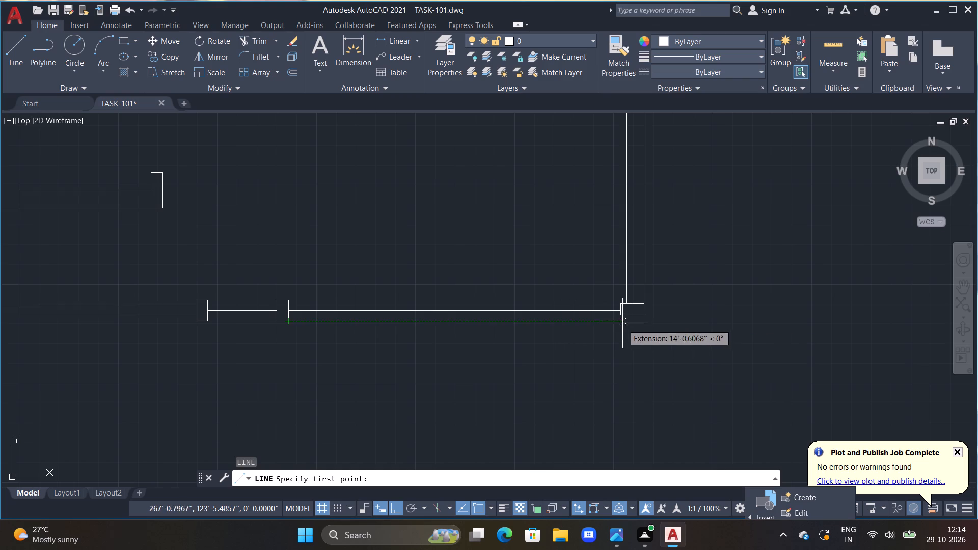
left_click_drag(622, 324, 627, 325)
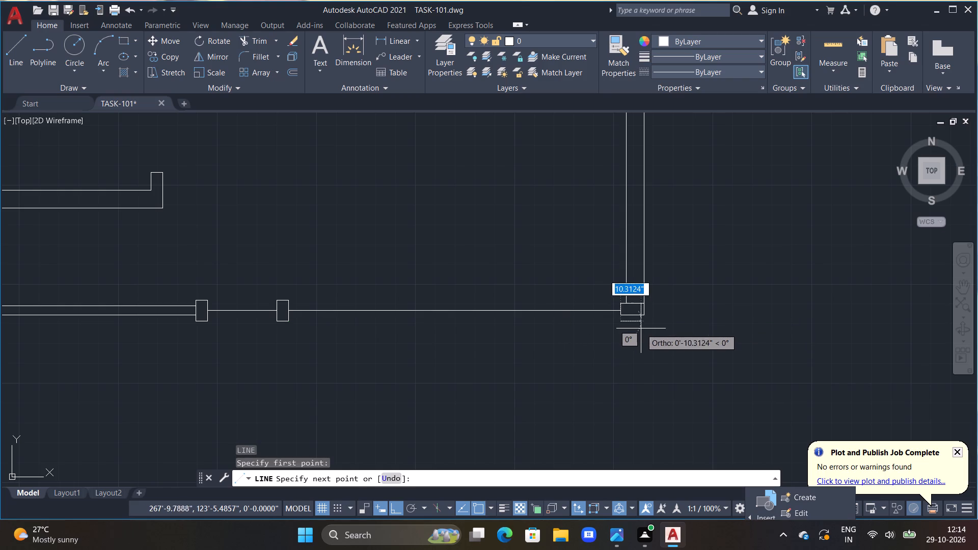
left_click(644, 323)
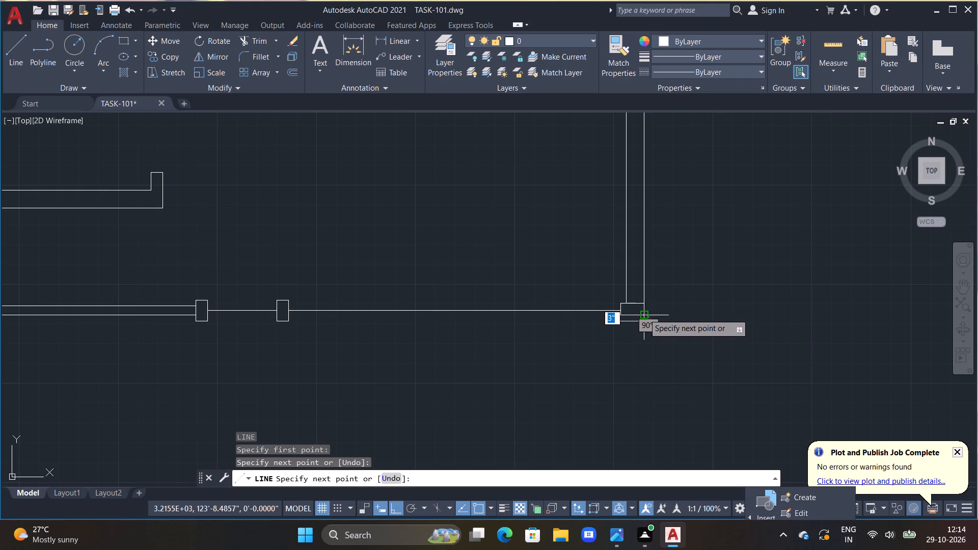
left_click(643, 314)
key("Escape")
Extend the corner pier's left side down to the new bottom line.
scroll(617, 309, "up", 5)
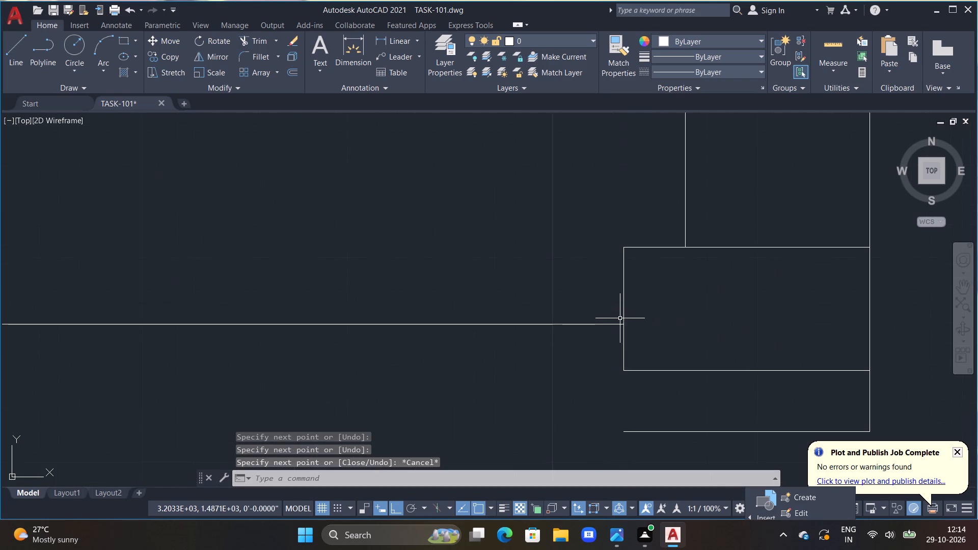
type("EX")
key("space")
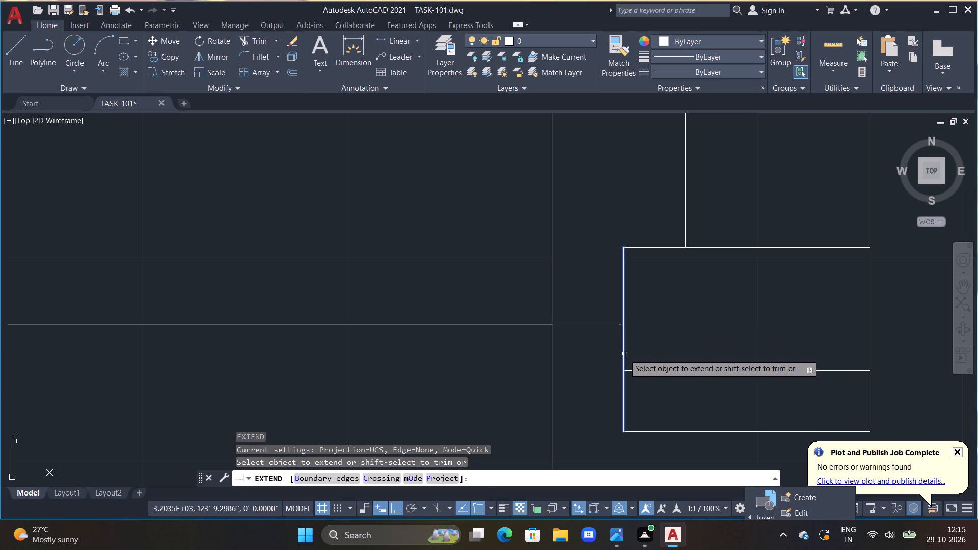
left_click(624, 354)
key("Escape")
Delete the corner pier's former 1' bottom line, now crossing inside the enlarged pier.
double_click(698, 369)
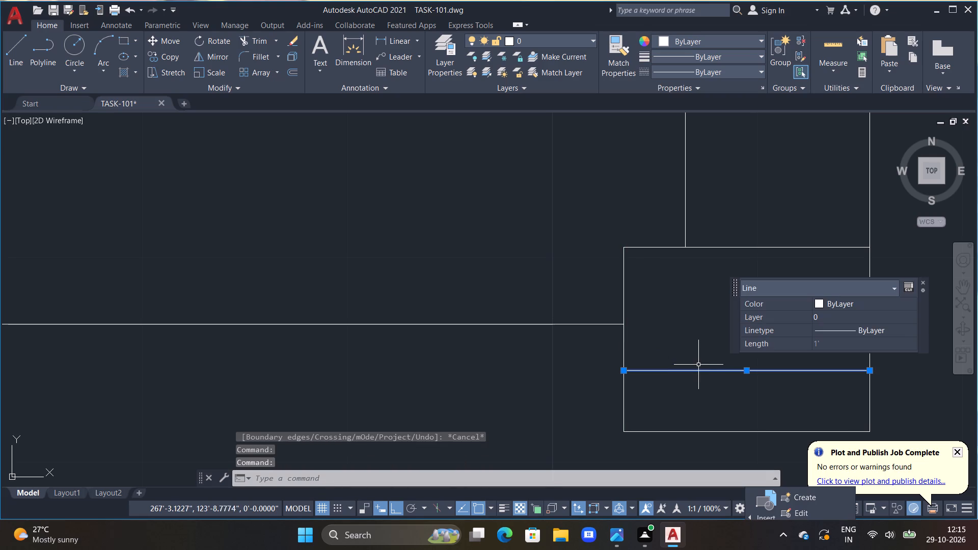
key("Delete")
scroll(700, 365, "down", 4)
scroll(628, 389, "down", 2)
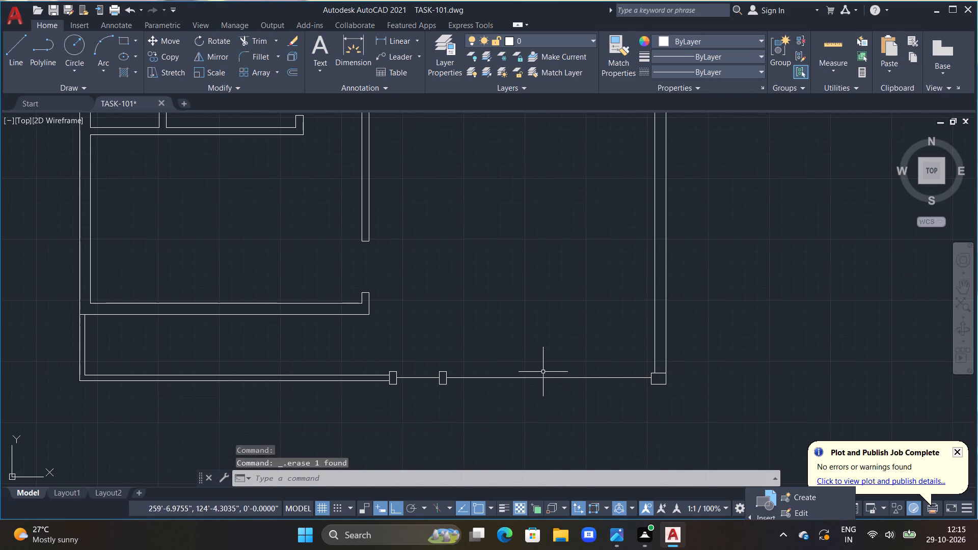
Examine the overall plan and the wall openings around the staircase and rooms.
scroll(543, 373, "up", 1)
scroll(548, 350, "down", 2)
scroll(547, 259, "down", 4)
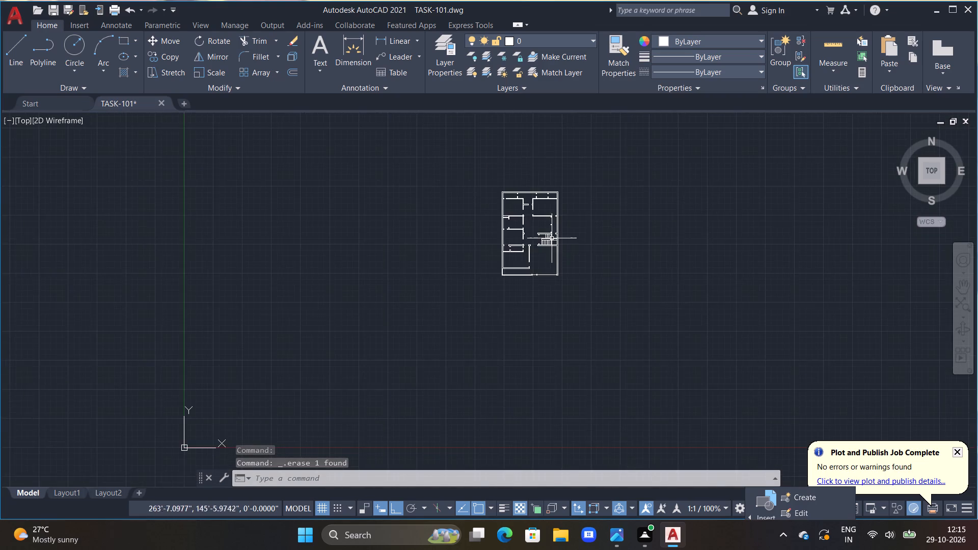
scroll(552, 237, "up", 3)
scroll(513, 276, "up", 1)
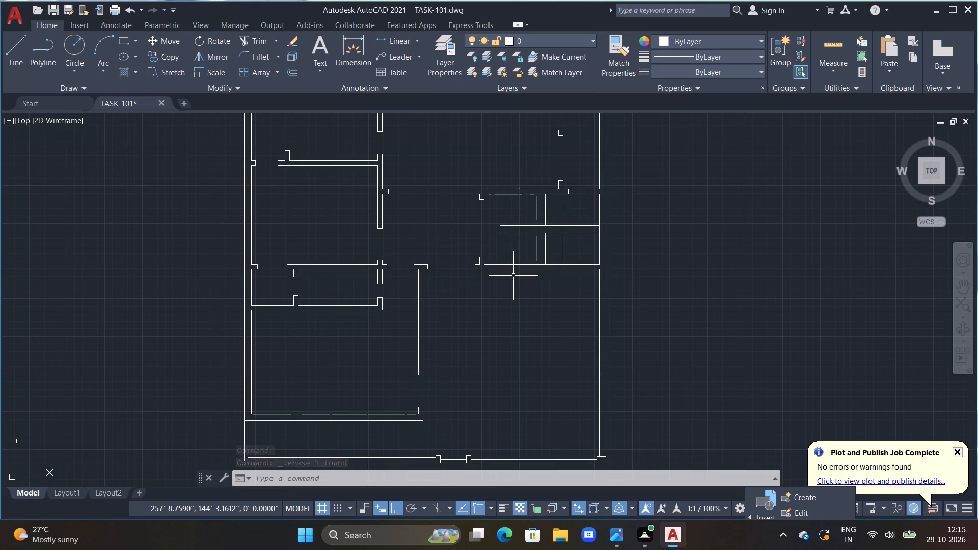
middle_click_drag(498, 288, 518, 335)
scroll(477, 294, "up", 1)
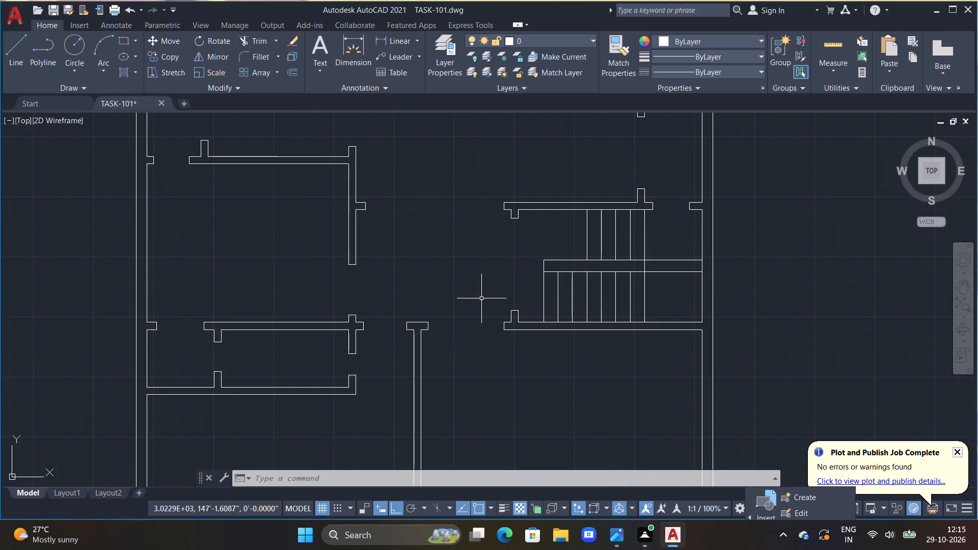
scroll(480, 301, "up", 3)
key("Escape")
middle_click_drag(482, 295, 547, 205)
key("Escape")
key("Escape")
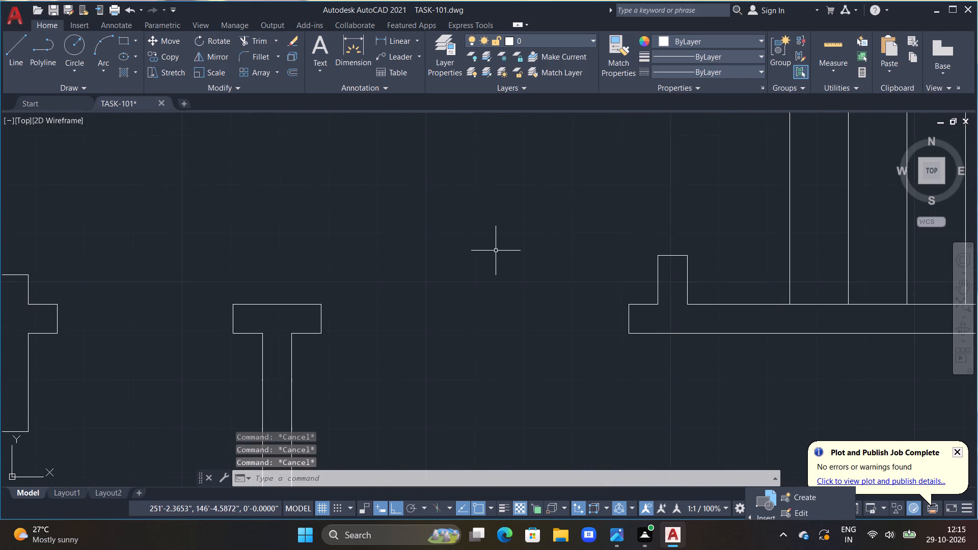
scroll(494, 251, "down", 4)
middle_click_drag(450, 182, 490, 339)
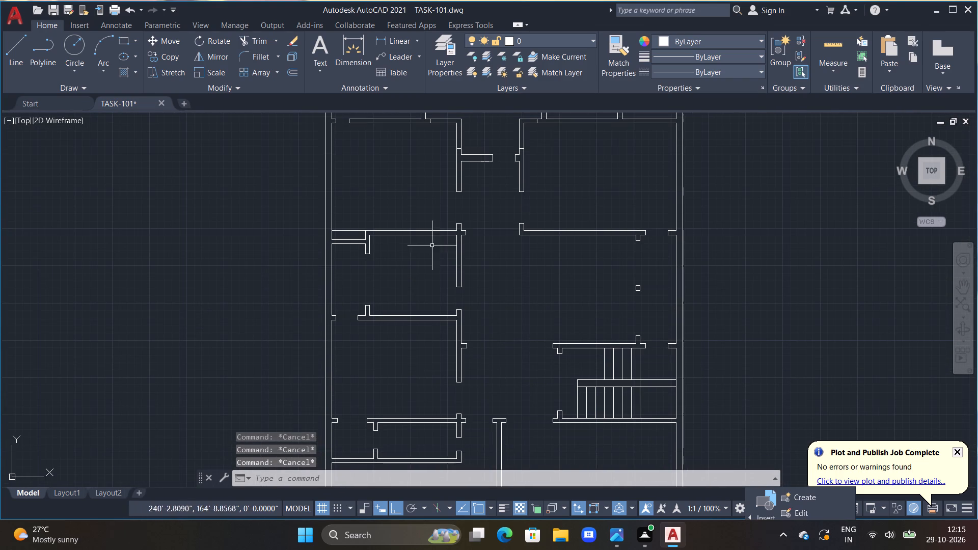
Draw a 1'6" by 2" door leaf upward from the lower corner of the left jamb in the upper-left room's top wall opening.
scroll(347, 150, "up", 2)
middle_click_drag(349, 163, 409, 373)
scroll(349, 167, "down", 1)
scroll(397, 302, "up", 4)
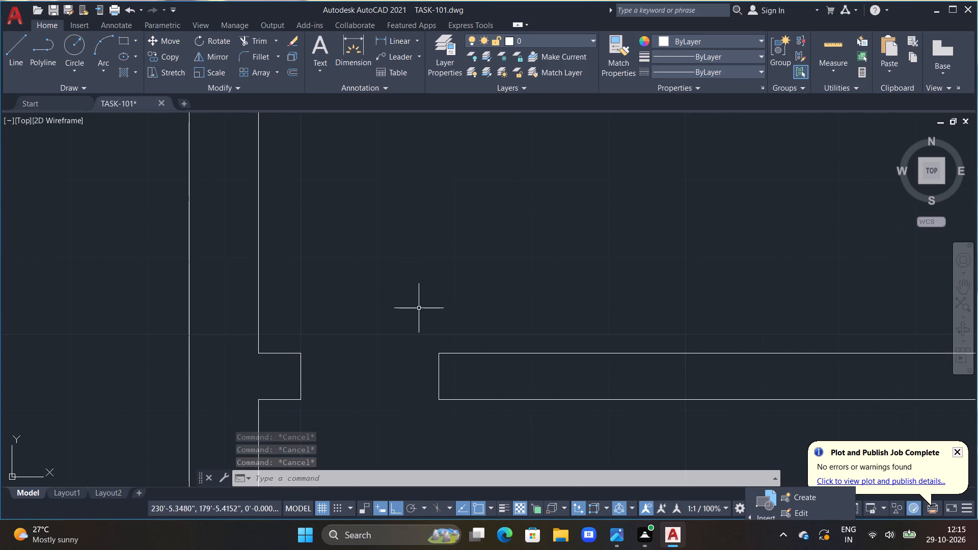
middle_click_drag(422, 308, 482, 229)
key("l")
key("space")
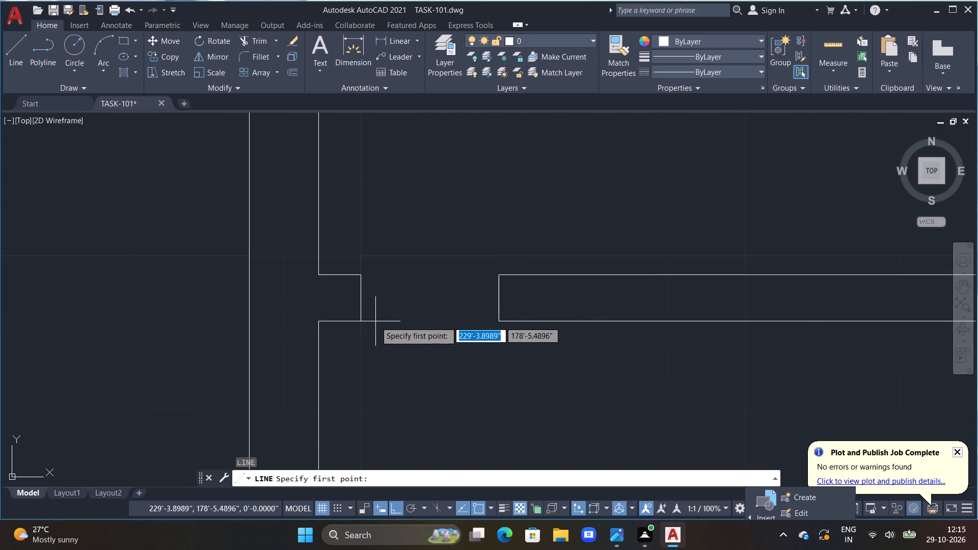
double_click(360, 323)
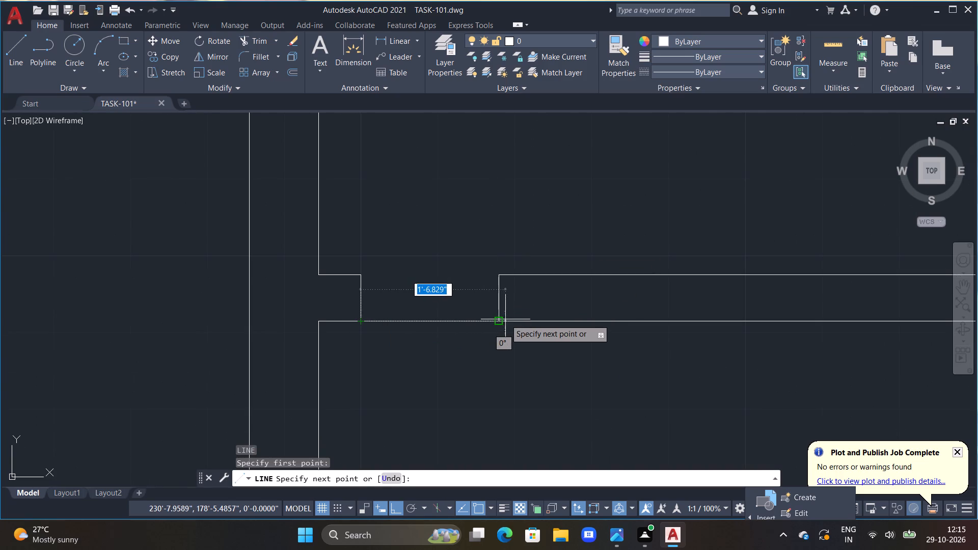
type("1'6\"")
key("Return")
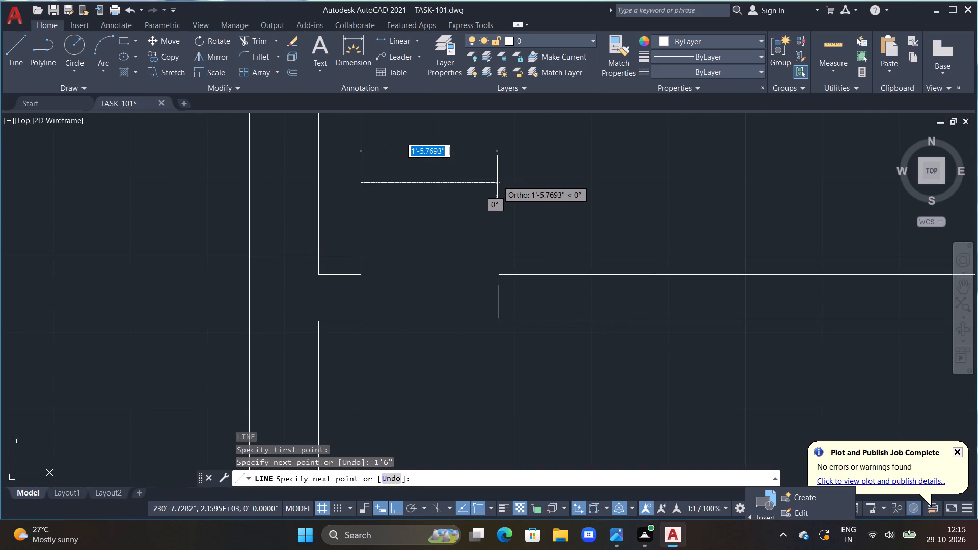
key("2")
key("shift+quotedbl")
key("Return")
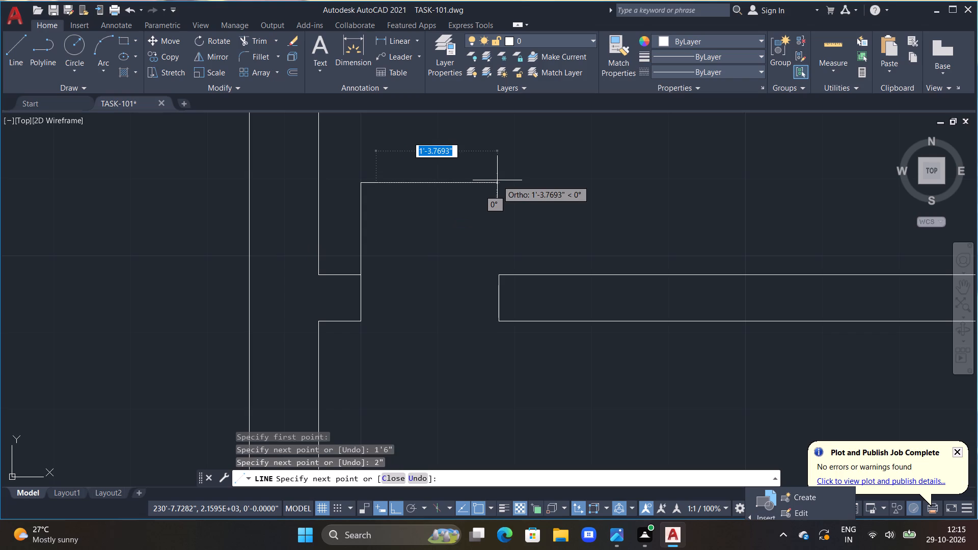
scroll(366, 320, "up", 2)
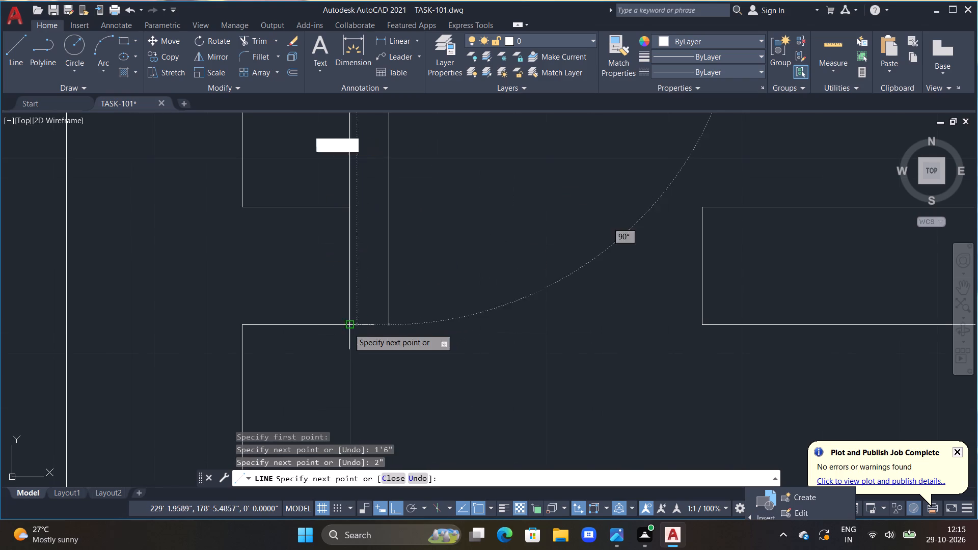
left_click(389, 325)
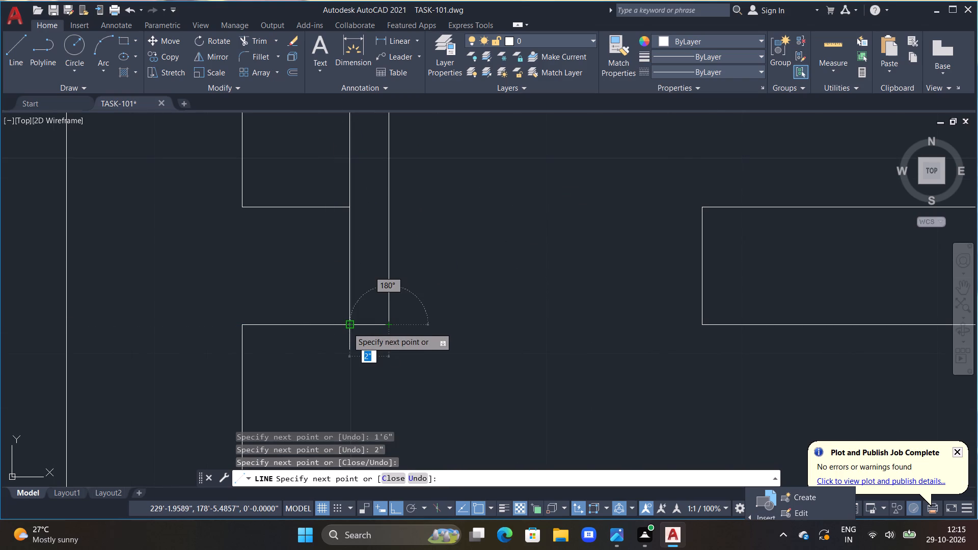
double_click(347, 327)
key("Escape")
Draw the swing arc from the 1'6" leaf's two top corners to the lower corner of the opposite jamb.
scroll(478, 238, "down", 2)
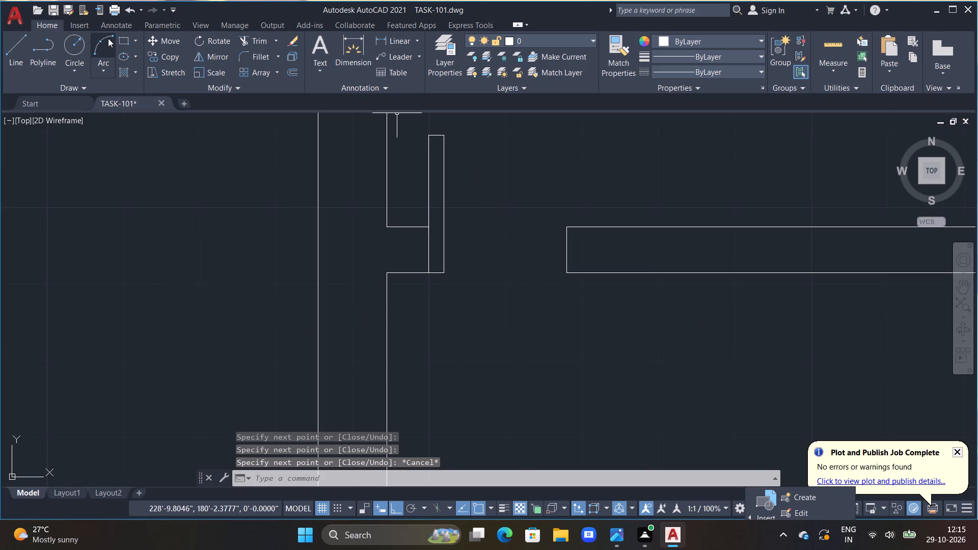
left_click(108, 38)
left_click(428, 135)
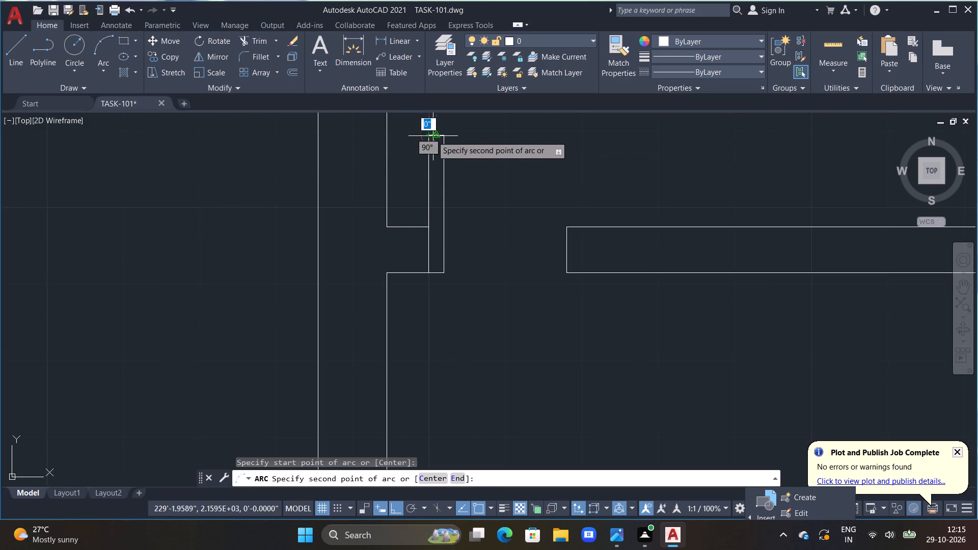
double_click(448, 135)
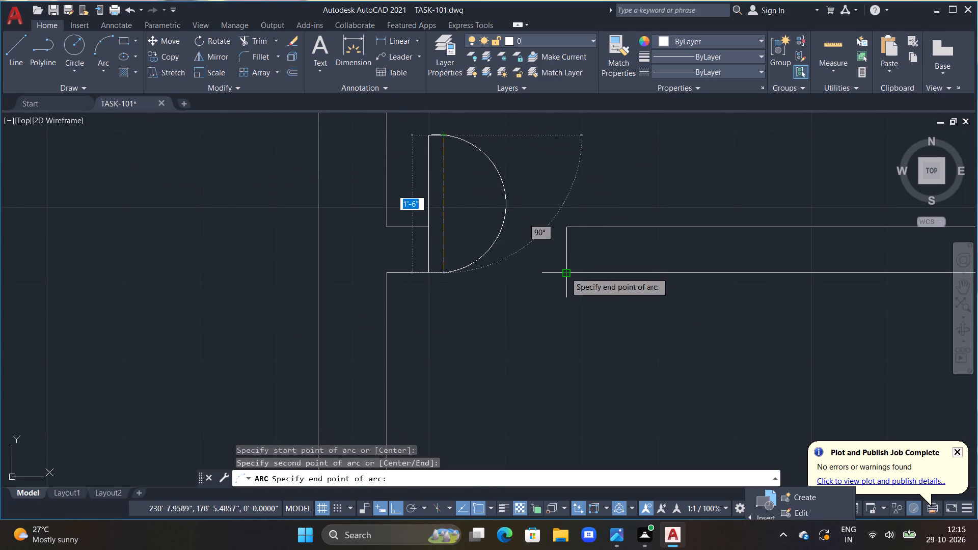
double_click(565, 272)
Draw a 2'6" by 2" door leaf downward from the right jamb's upper corner in the central passage opening between the upper rooms.
scroll(577, 277, "down", 4)
middle_click_drag(730, 222, 576, 212)
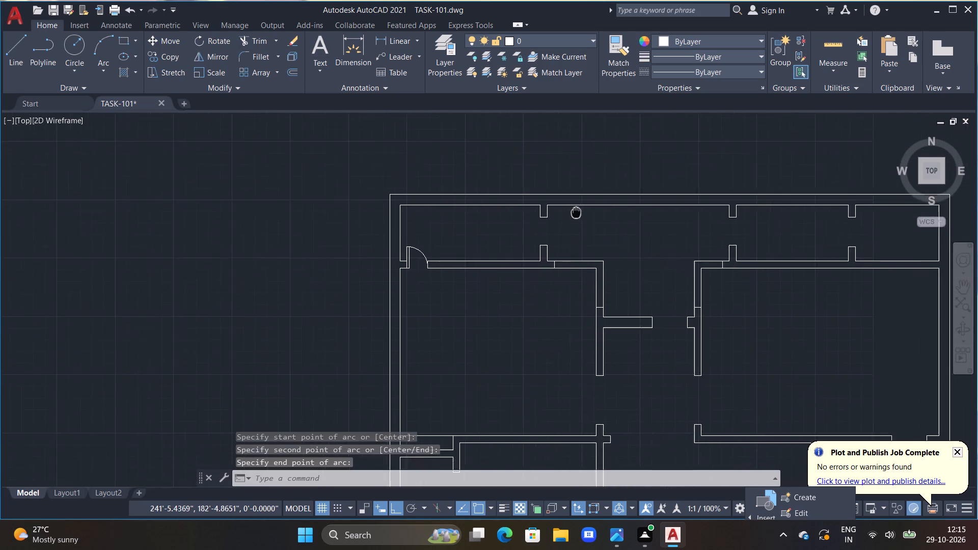
middle_click_drag(576, 212, 439, 185)
scroll(553, 297, "up", 1)
middle_click_drag(528, 311, 533, 211)
scroll(533, 211, "up", 1)
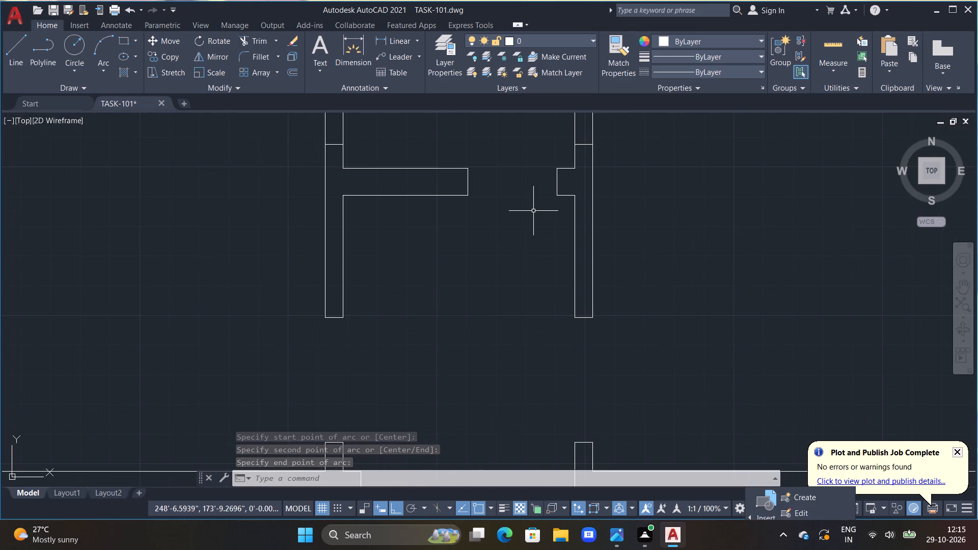
type("L")
key("space")
left_click(556, 170)
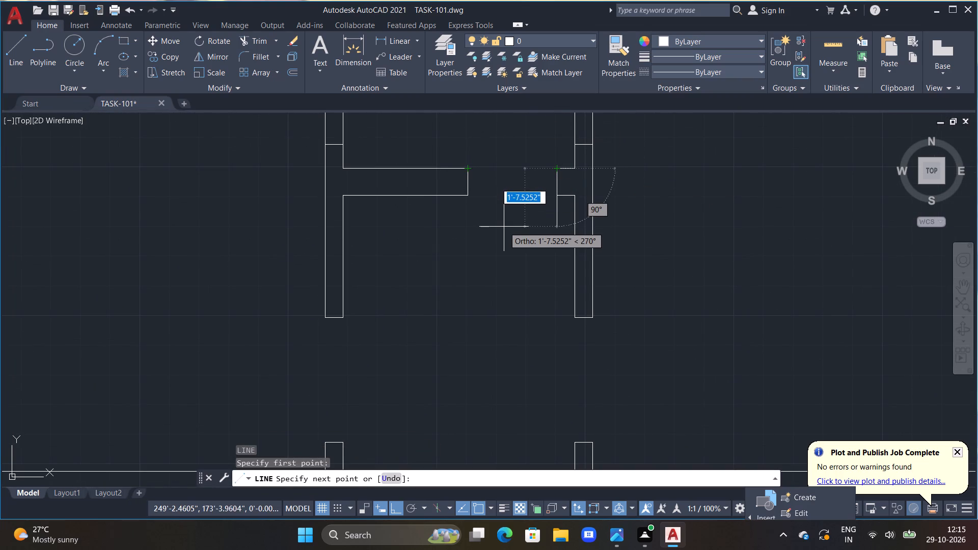
type("2'6\"")
key("Return")
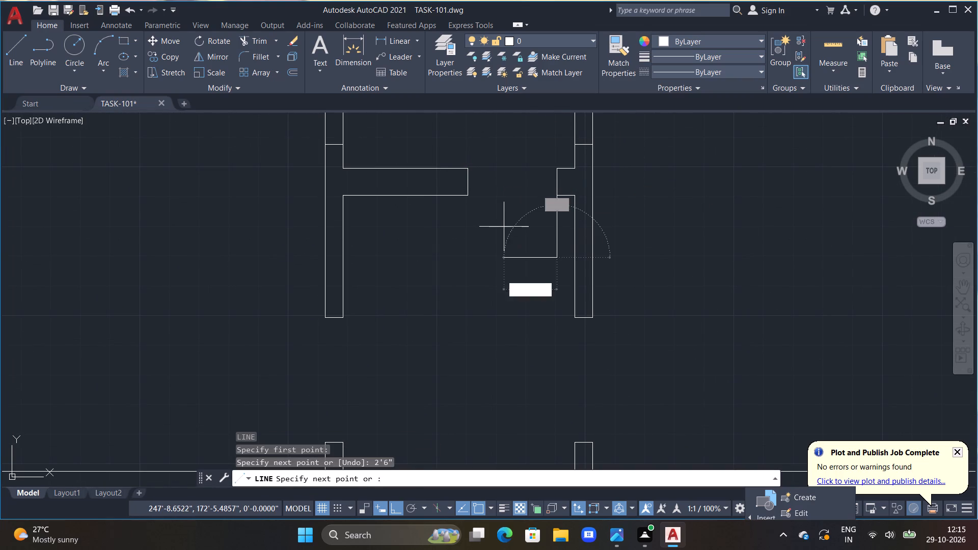
type("2\"")
key("Return")
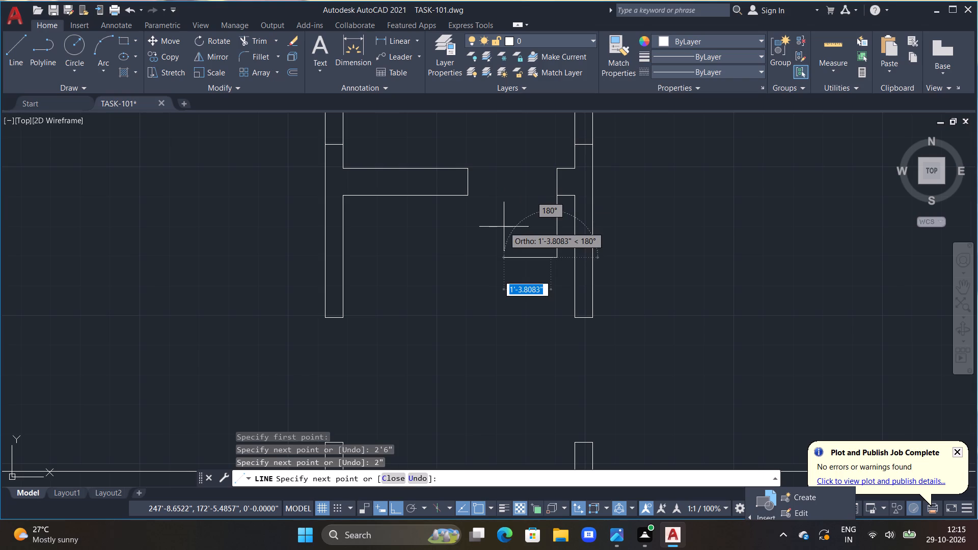
scroll(559, 172, "up", 2)
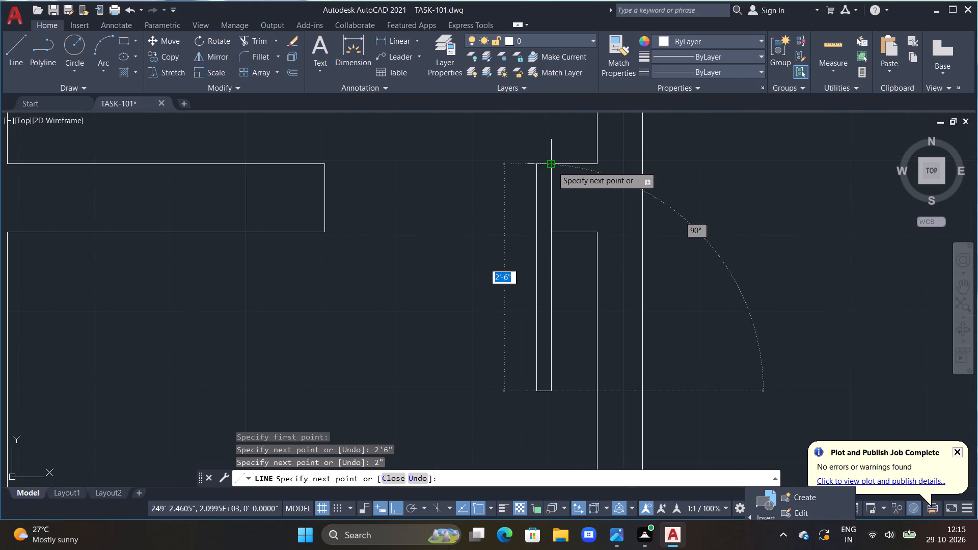
scroll(552, 166, "up", 1)
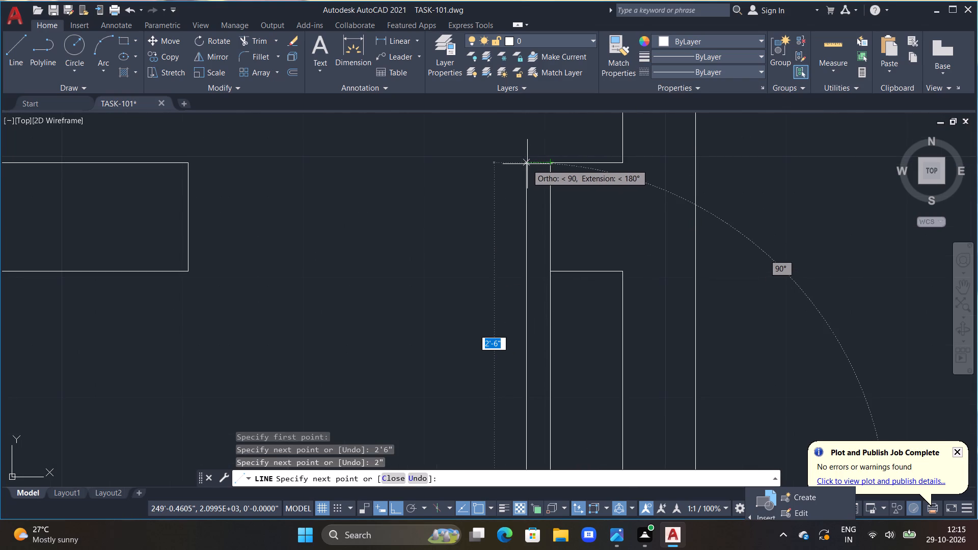
double_click(527, 161)
double_click(551, 161)
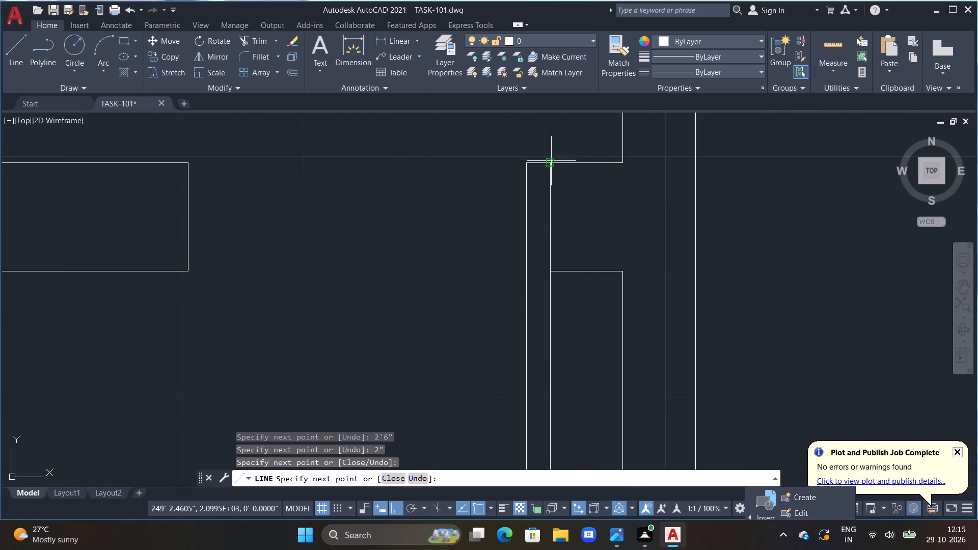
key("Escape")
Draw the swing arc from the 2'6" leaf's two bottom corners to the upper corner of the opposite jamb.
scroll(556, 186, "down", 2)
left_click(111, 47)
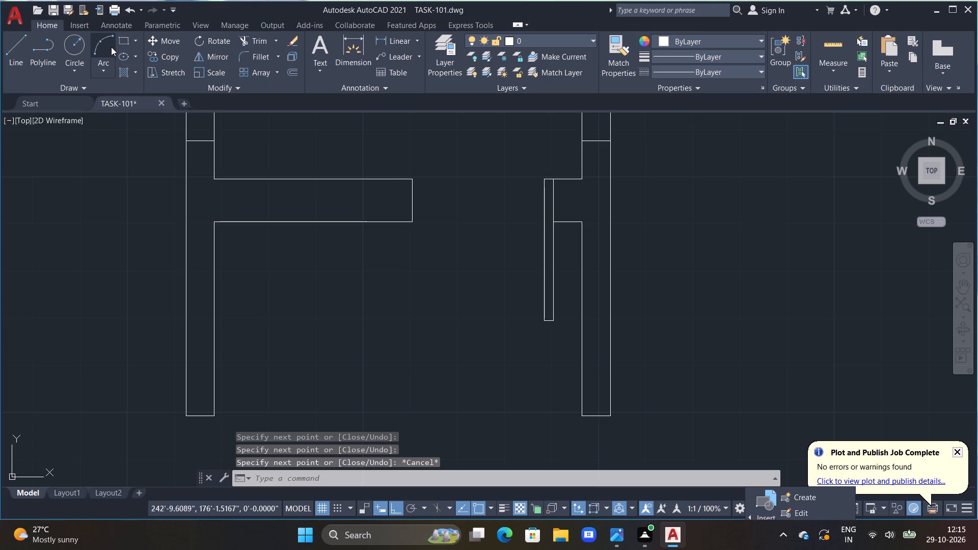
left_click(556, 321)
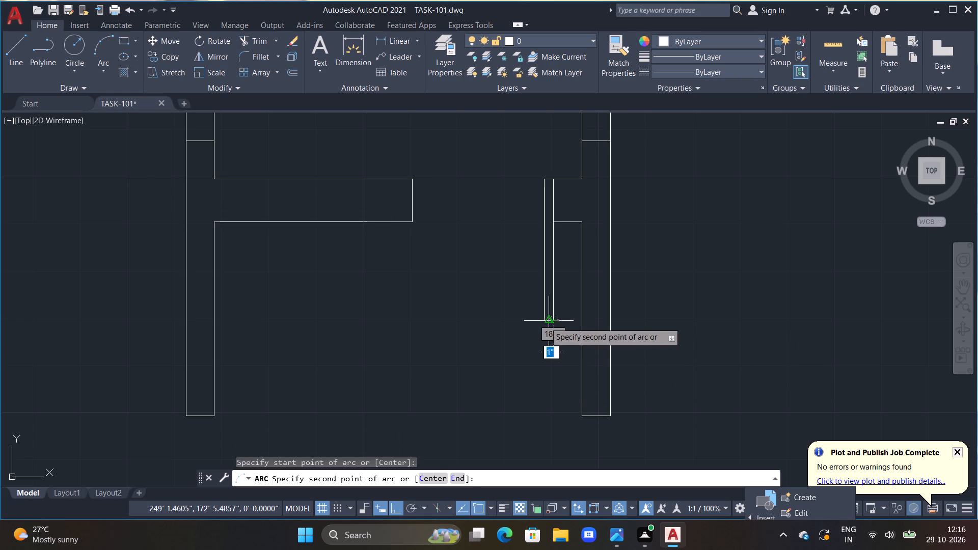
left_click(541, 321)
left_click(413, 184)
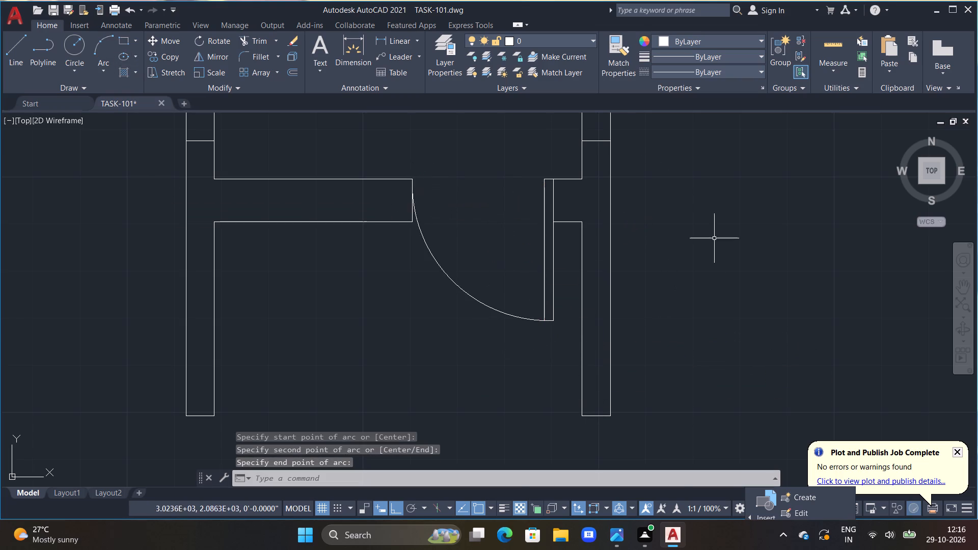
Draw a 2' by 2" door leaf leftward across the lower stub of the rightmost partition opening in the top strip.
scroll(716, 237, "down", 4)
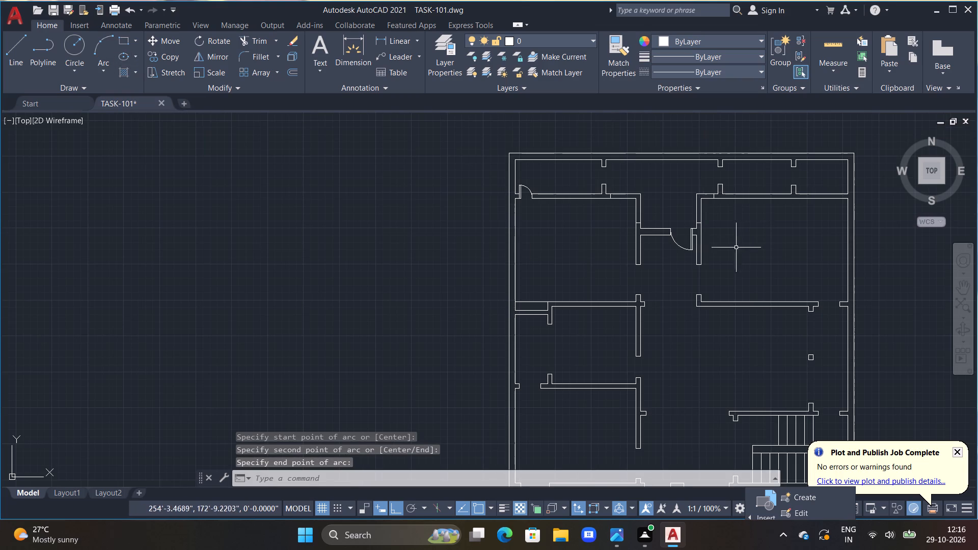
middle_click(775, 184)
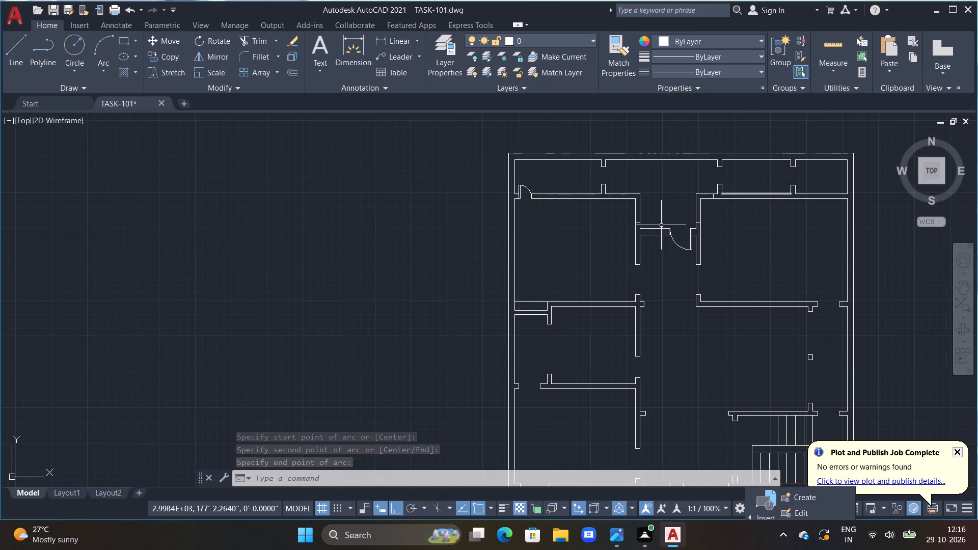
middle_click(643, 231)
middle_click_drag(803, 184, 677, 246)
scroll(676, 245, "up", 3)
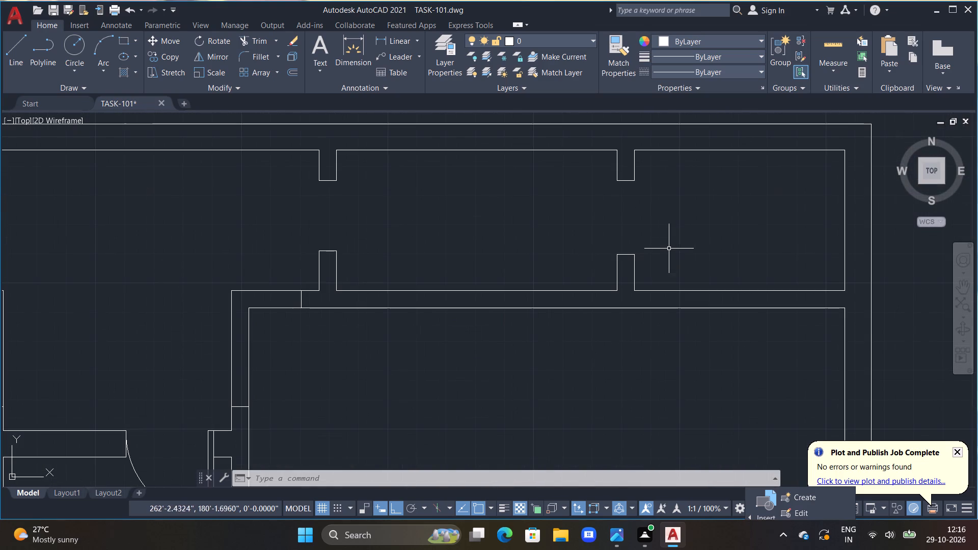
key("l")
key("space")
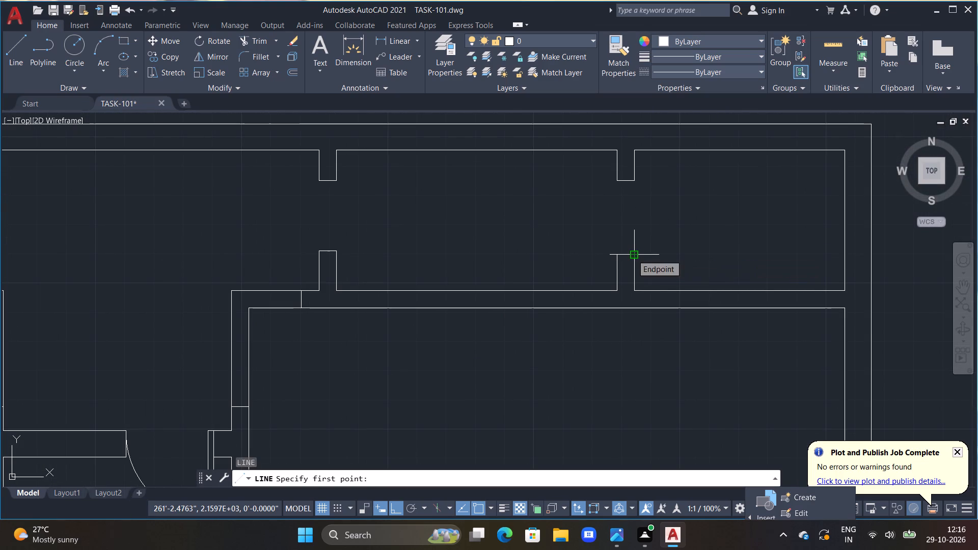
left_click(632, 255)
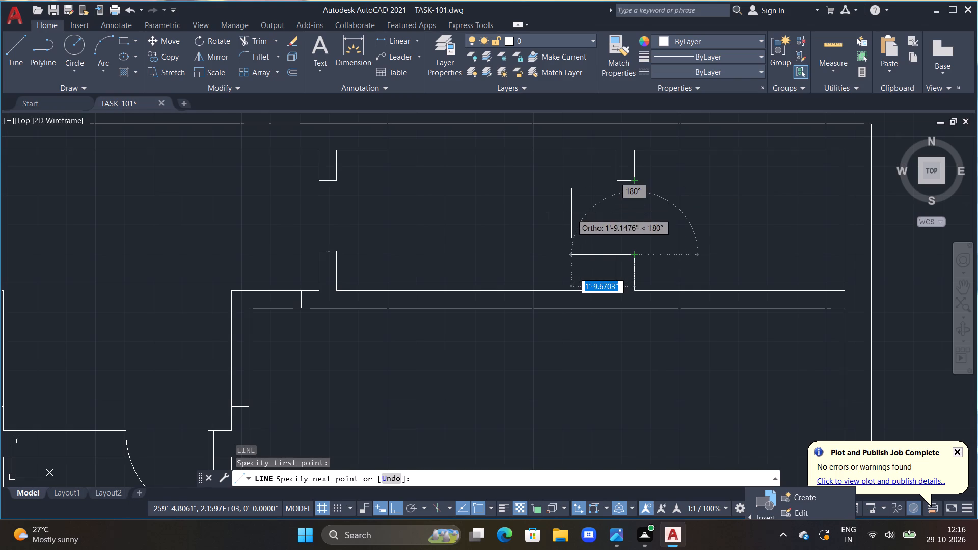
type("2'")
key("Return")
type("2\"")
key("Return")
scroll(623, 251, "up", 1)
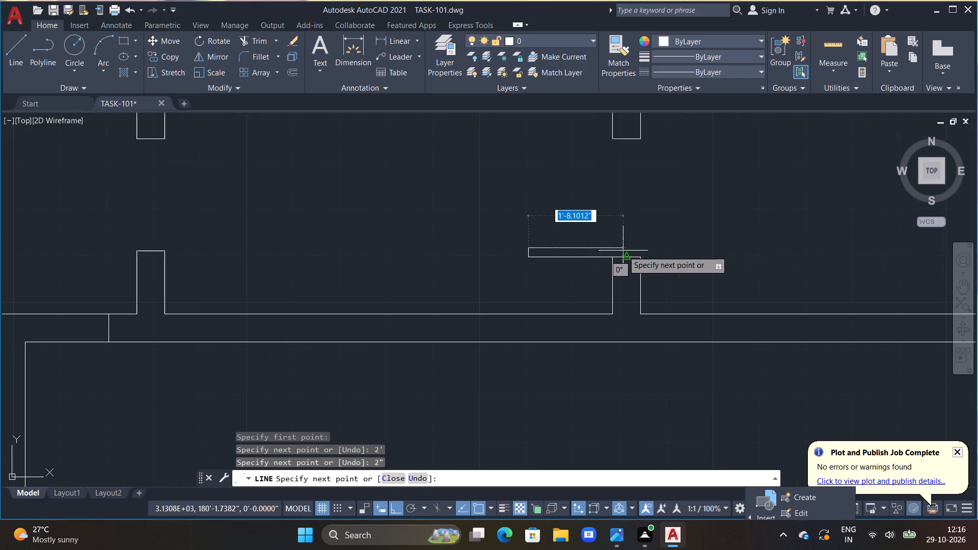
scroll(633, 254, "up", 2)
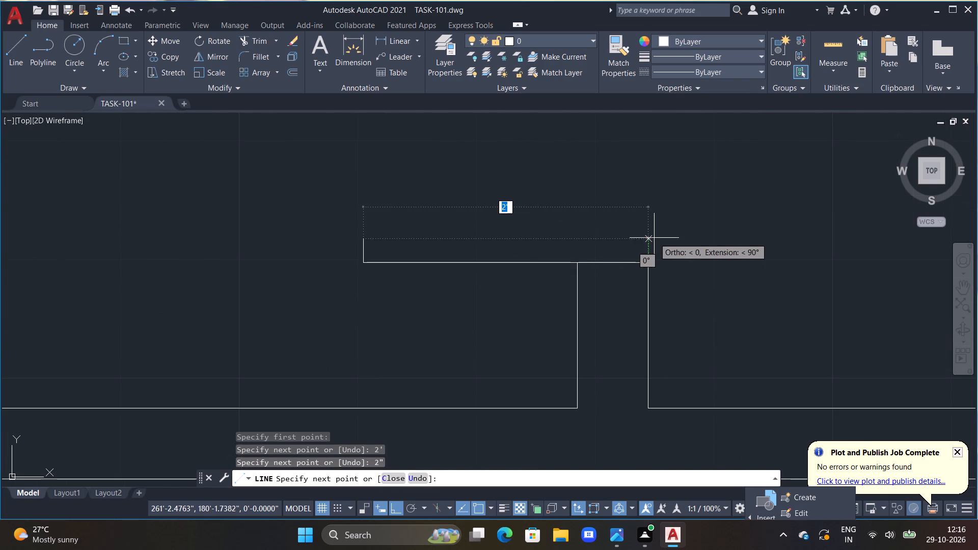
double_click(648, 238)
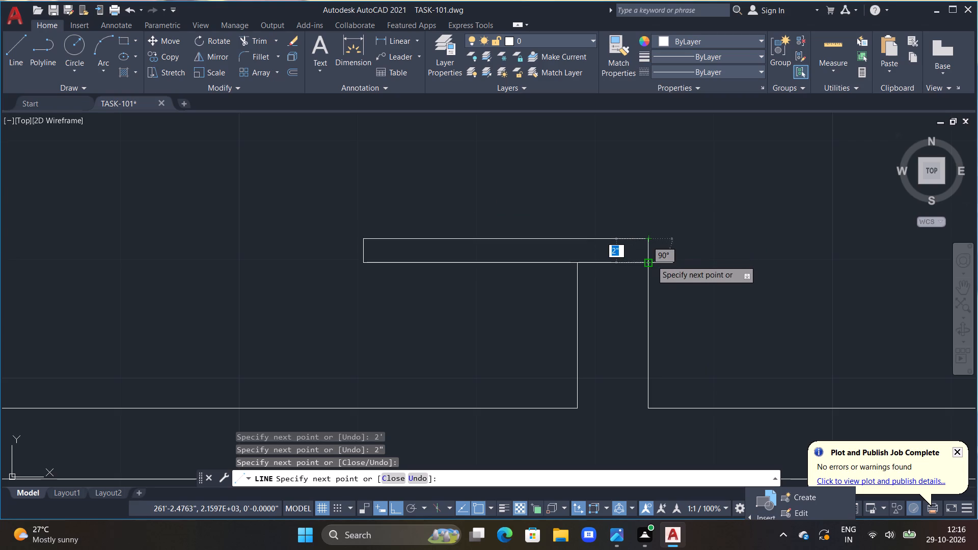
double_click(651, 261)
key("Escape")
Draw the swing arc from the 2' leaf's two left corners to the right corner of the upper partition stub.
scroll(665, 274, "down", 3)
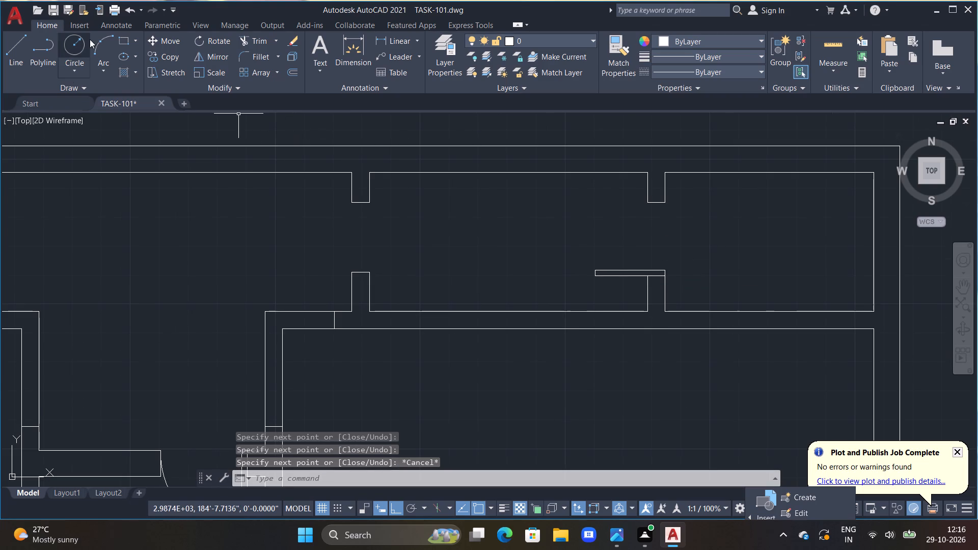
left_click(105, 38)
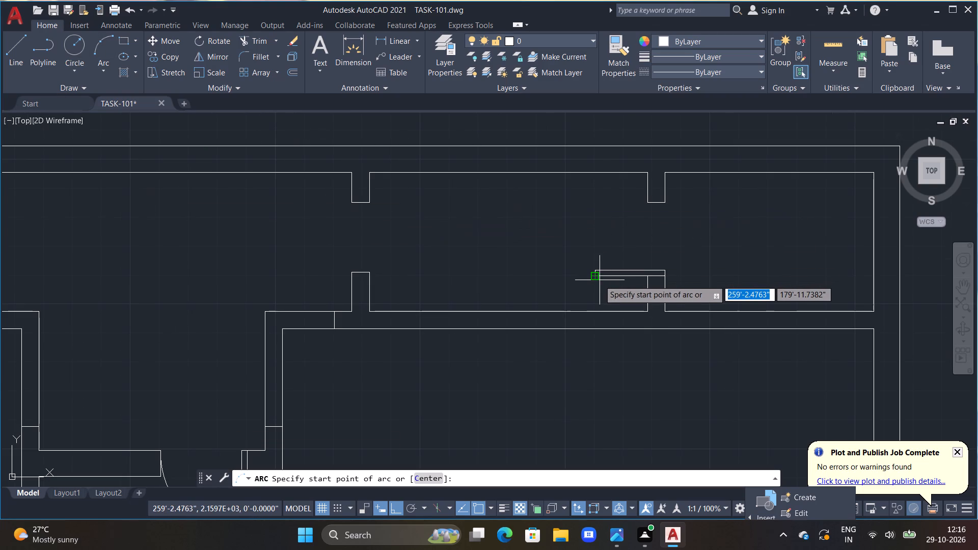
scroll(598, 280, "up", 3)
double_click(579, 259)
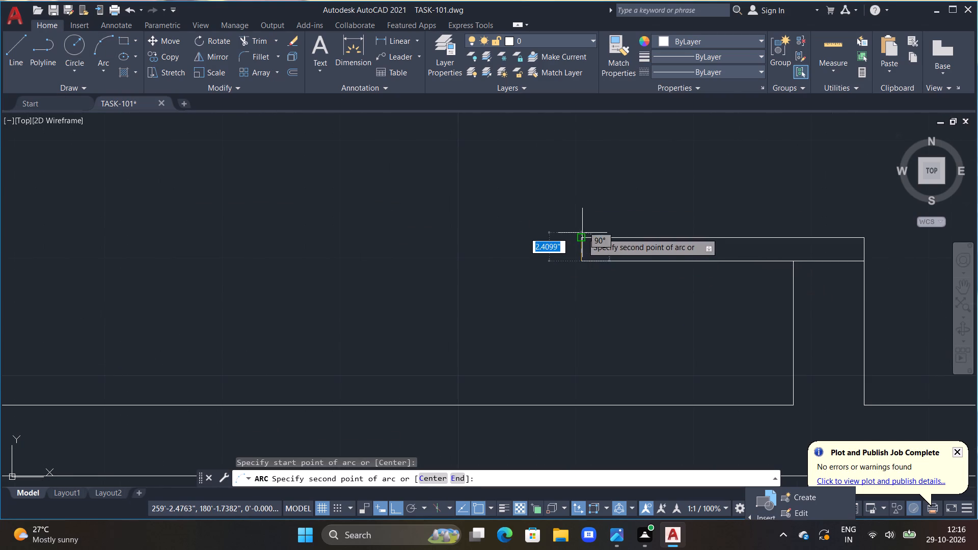
double_click(578, 238)
scroll(621, 204, "down", 3)
left_click(687, 146)
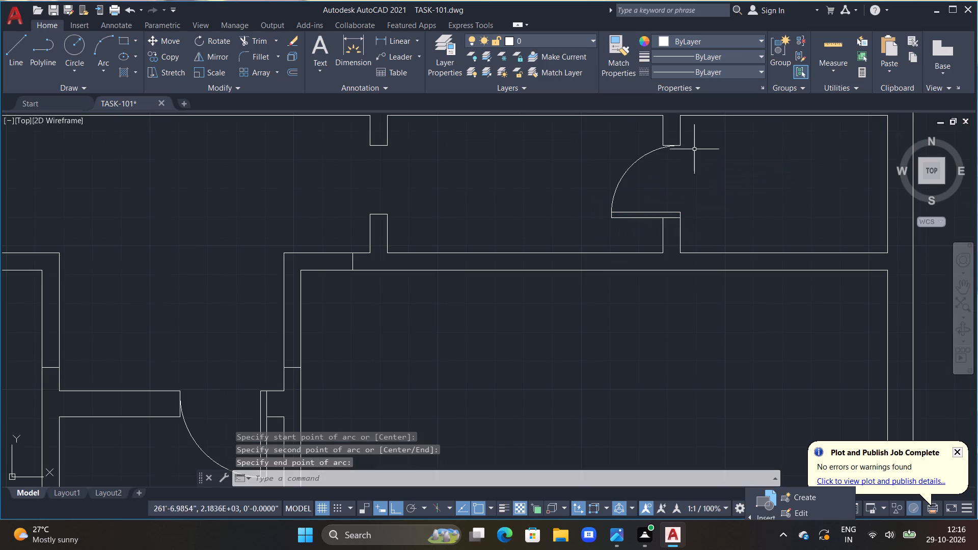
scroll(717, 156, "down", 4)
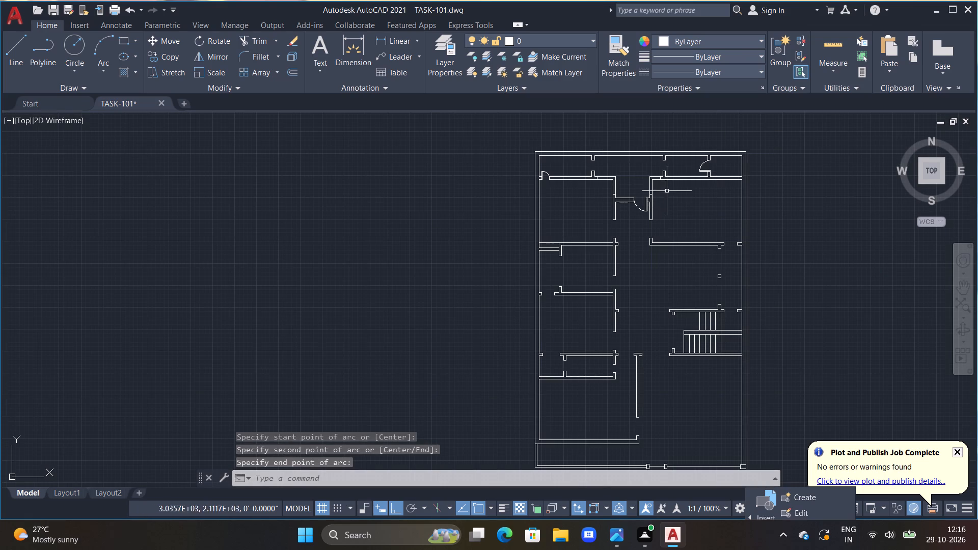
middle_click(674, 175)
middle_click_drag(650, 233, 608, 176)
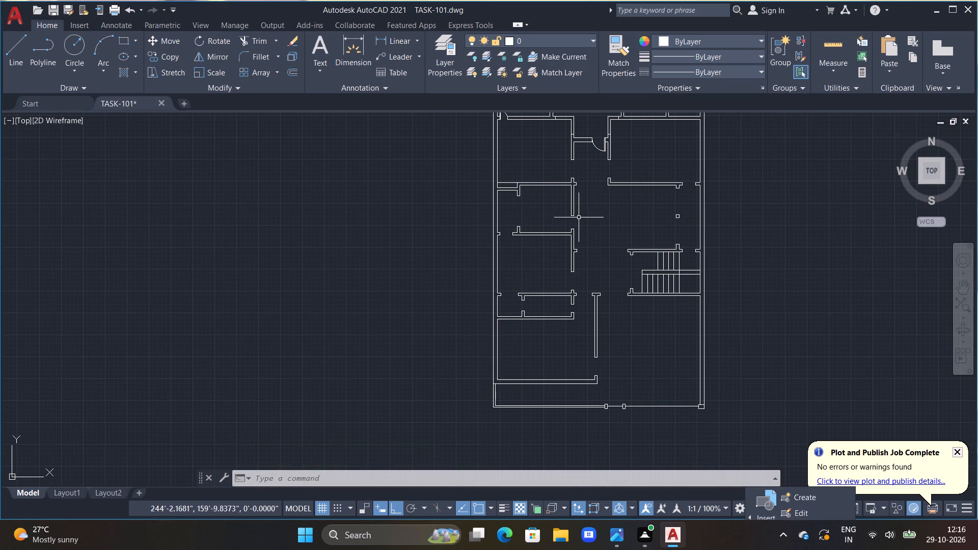
Draw a 2'6" by 2" door leaf leftward from the lower stub's right corner in the middle-left room's passage-wall opening.
scroll(568, 248, "up", 2)
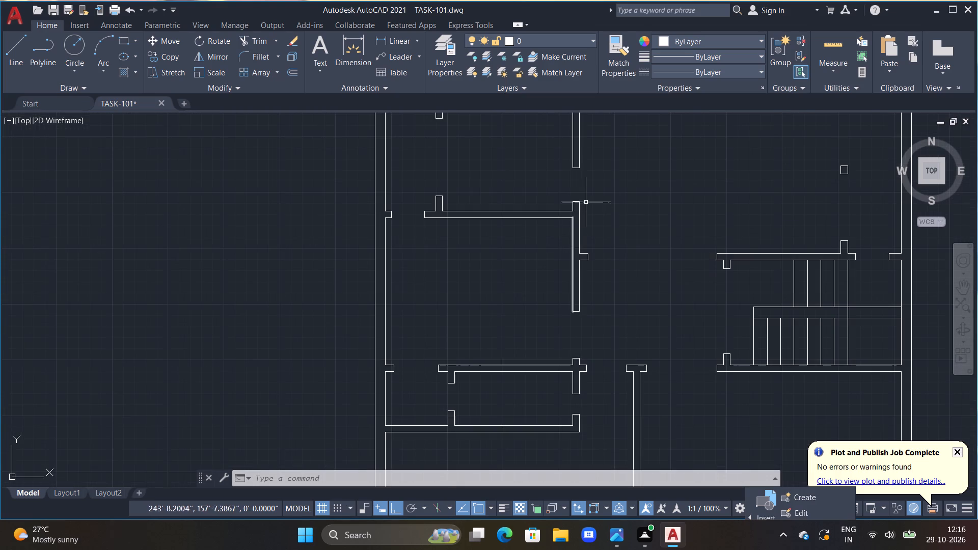
middle_click_drag(588, 206, 595, 251)
scroll(594, 251, "up", 2)
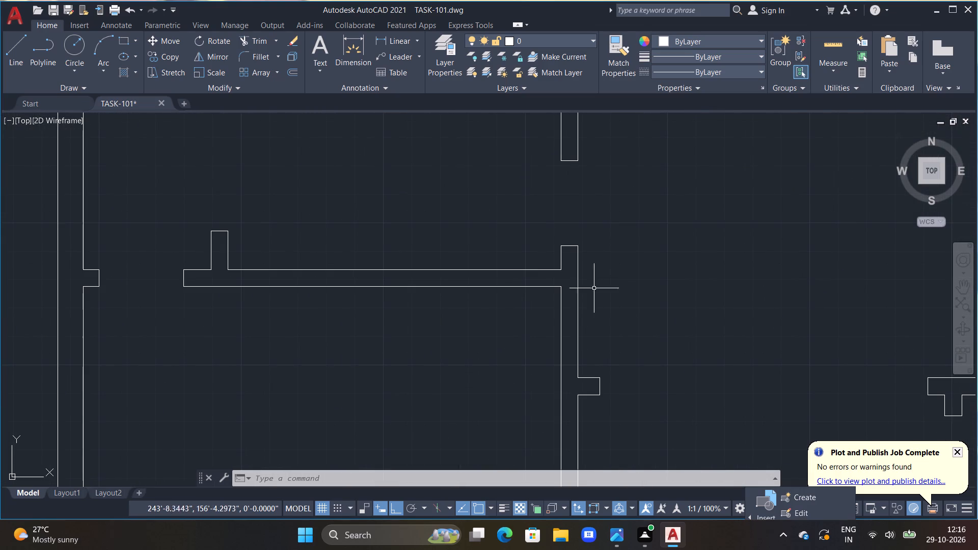
key("l")
key("space")
left_click(576, 250)
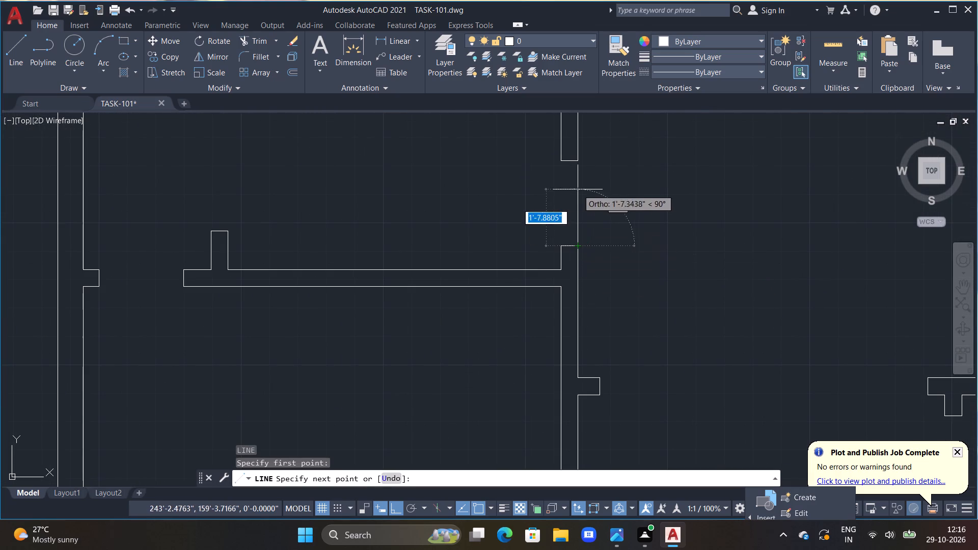
type("2'6\"")
key("Return")
type("2\"")
key("Return")
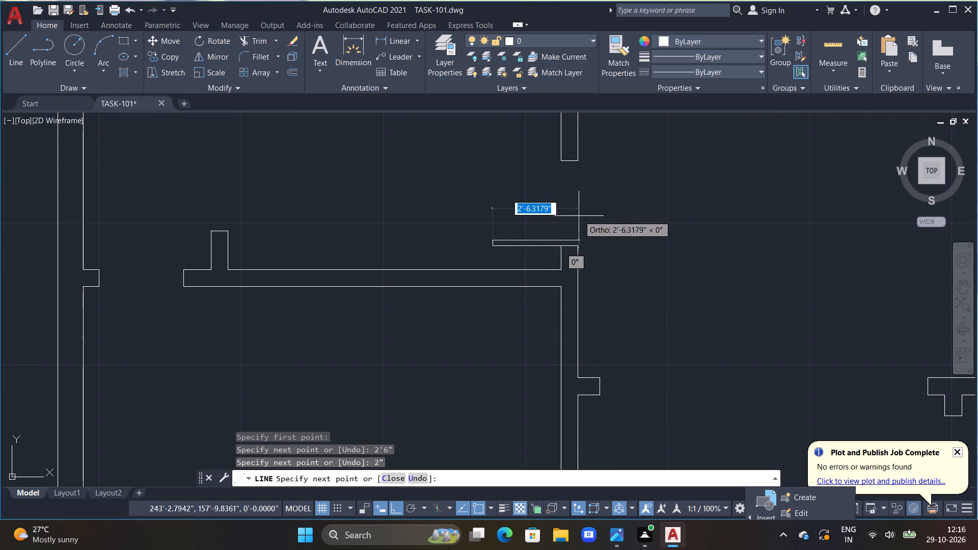
left_click(579, 240)
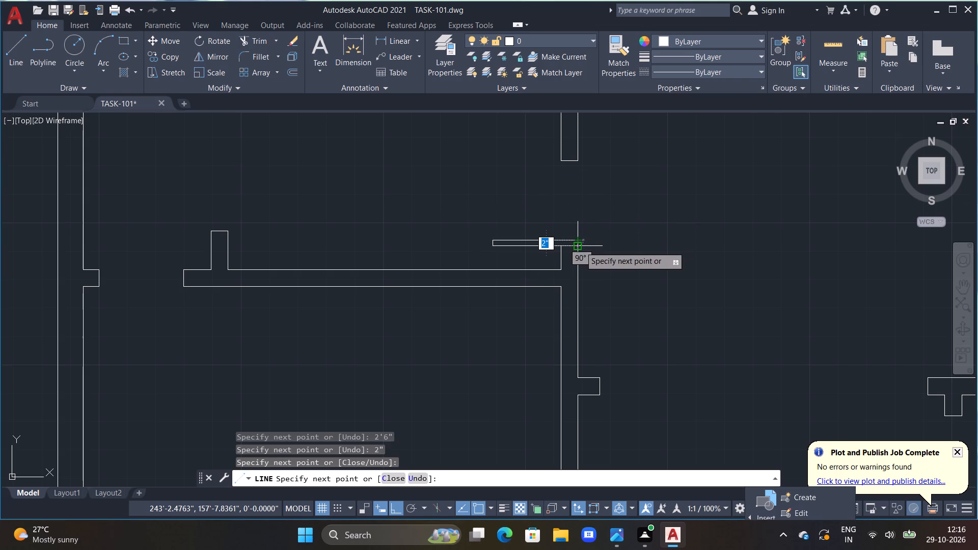
double_click(580, 247)
key("Escape")
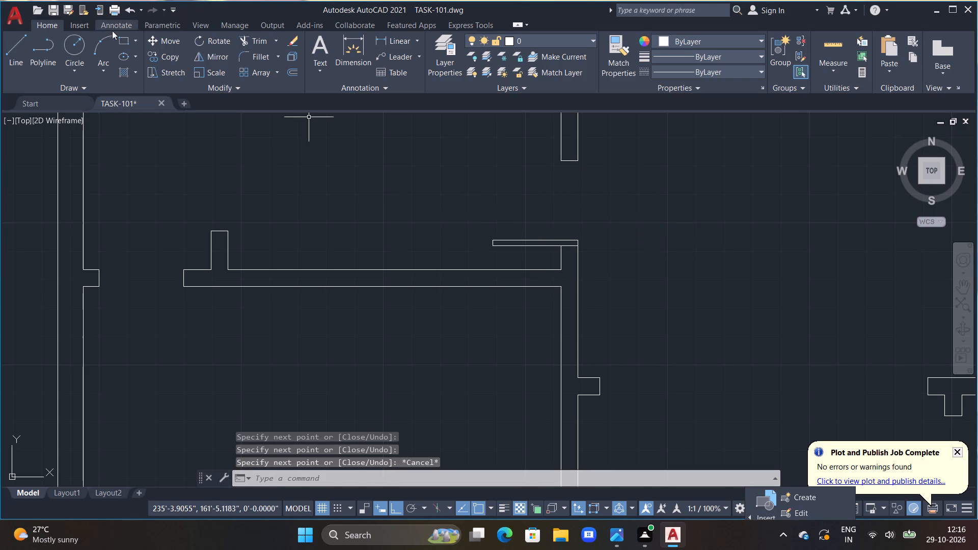
Draw the swing arc from the 2'6" leaf's two left corners to the right corner of the wall end above the opening.
left_click(100, 42)
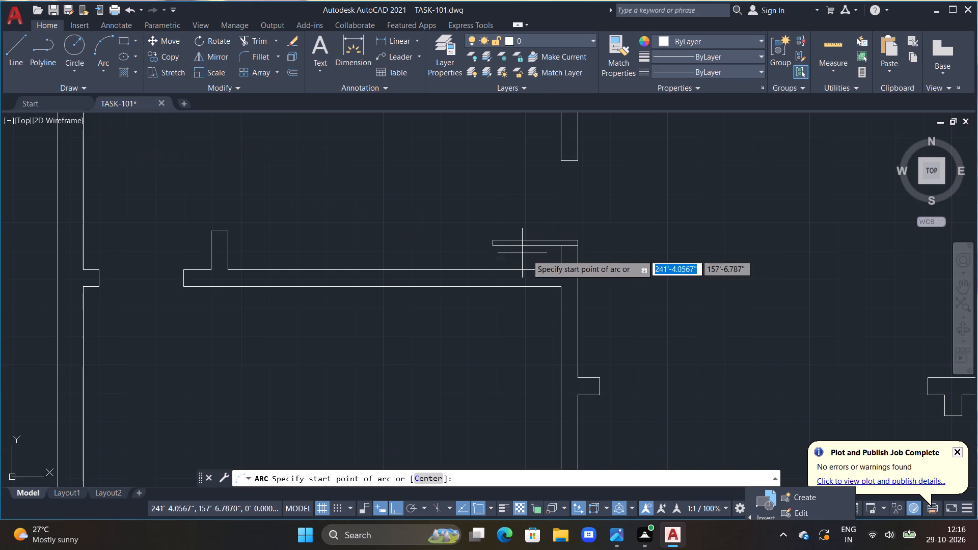
left_click(496, 246)
left_click(497, 238)
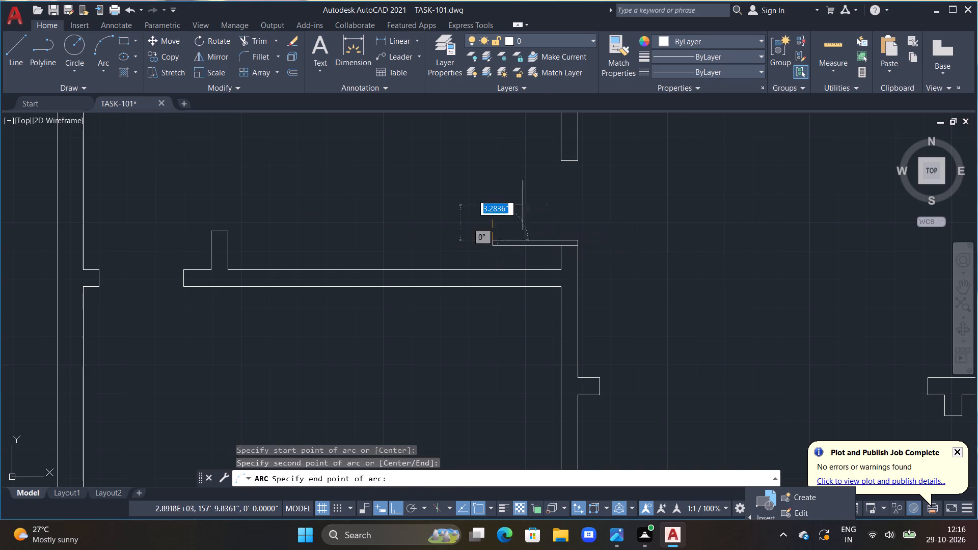
double_click(579, 162)
Examine the remaining door openings in the left-side rooms and along the central passage.
scroll(669, 183, "down", 2)
scroll(717, 188, "down", 2)
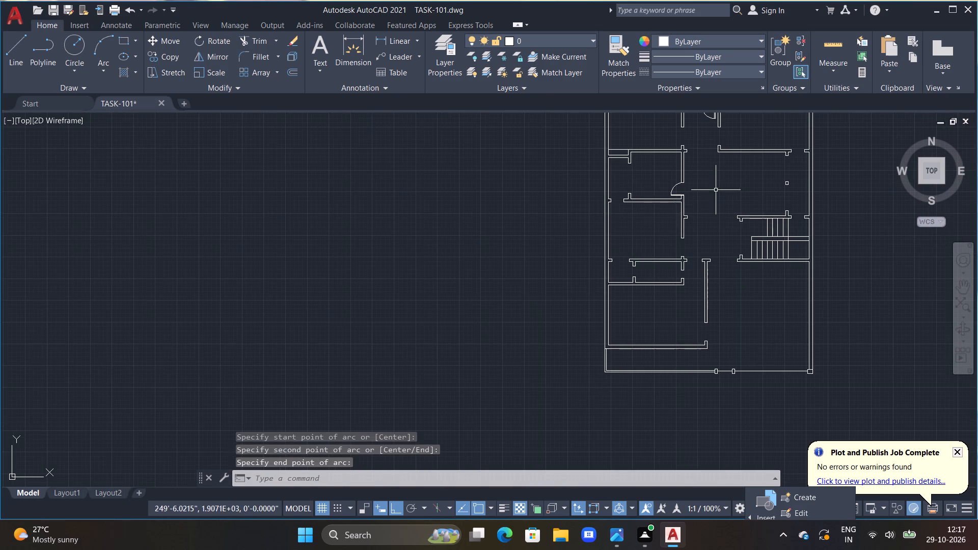
scroll(604, 203, "up", 1)
scroll(617, 203, "down", 1)
middle_click_drag(630, 184, 564, 168)
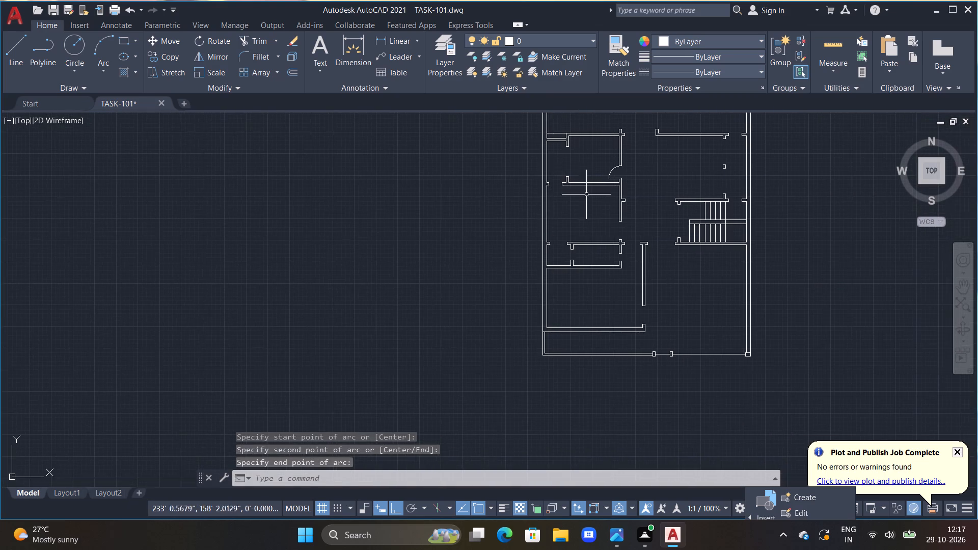
scroll(641, 237, "up", 2)
scroll(588, 234, "up", 2)
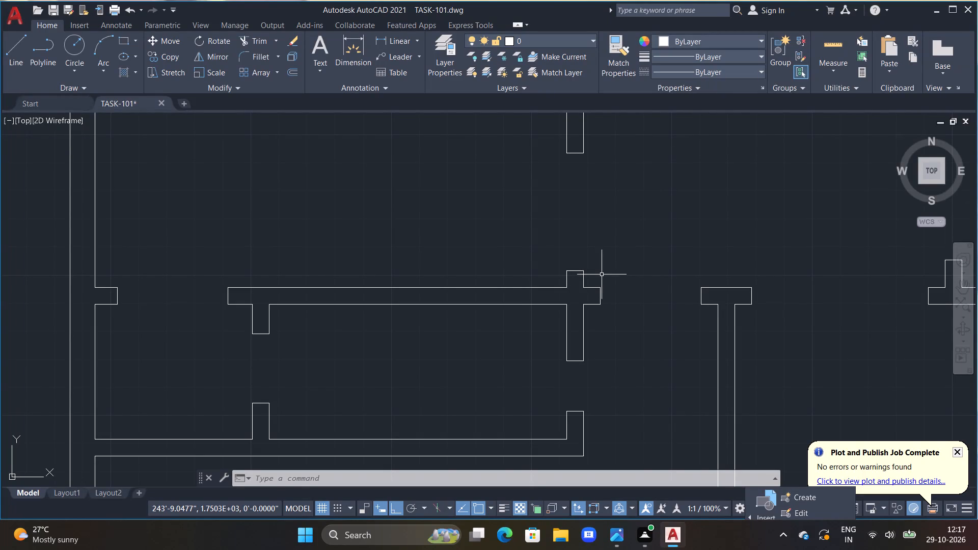
scroll(630, 281, "down", 2)
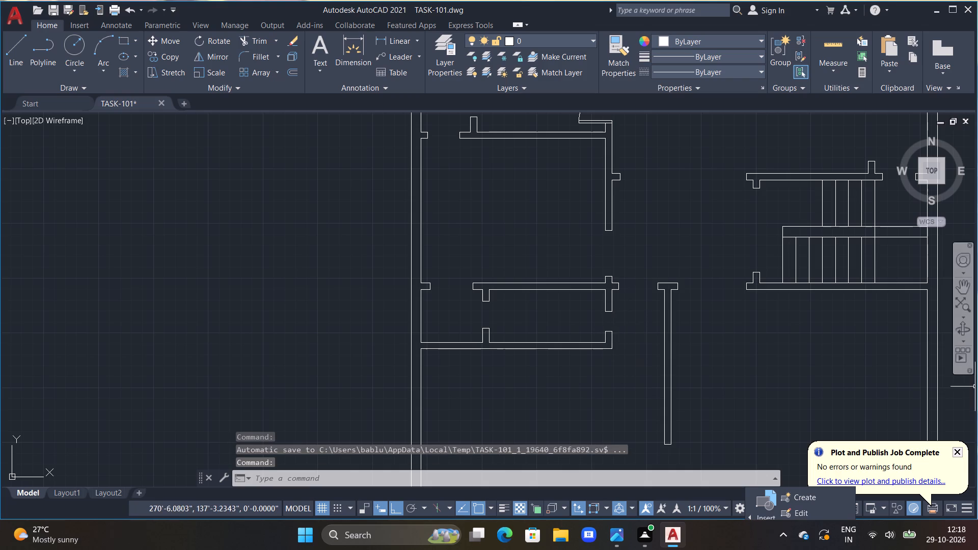
scroll(794, 358, "down", 2)
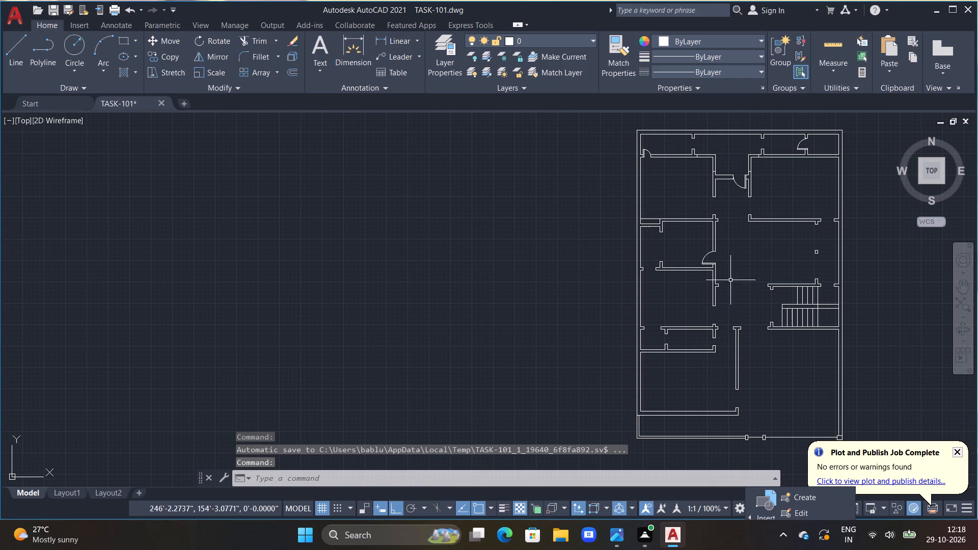
middle_click_drag(736, 234, 691, 243)
scroll(673, 213, "up", 1)
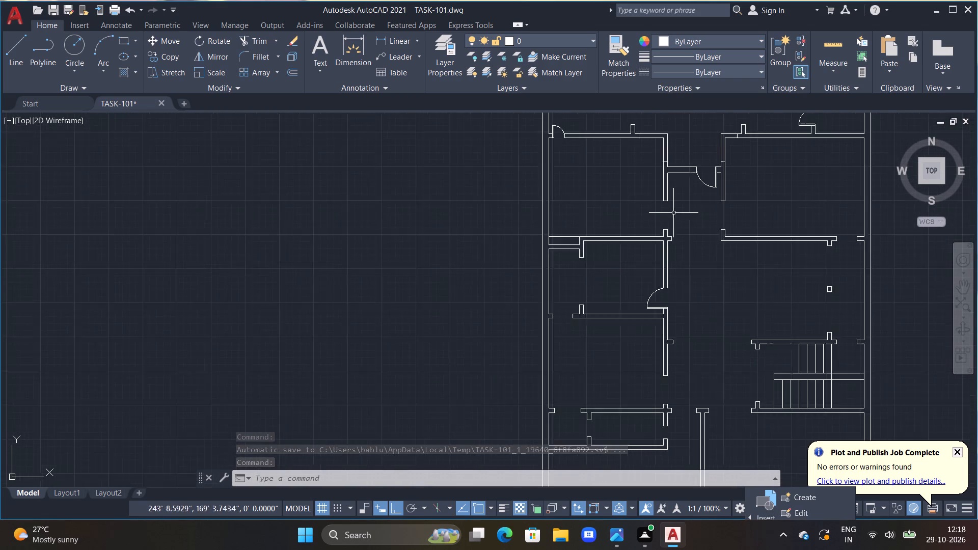
scroll(673, 212, "up", 3)
scroll(694, 259, "down", 1)
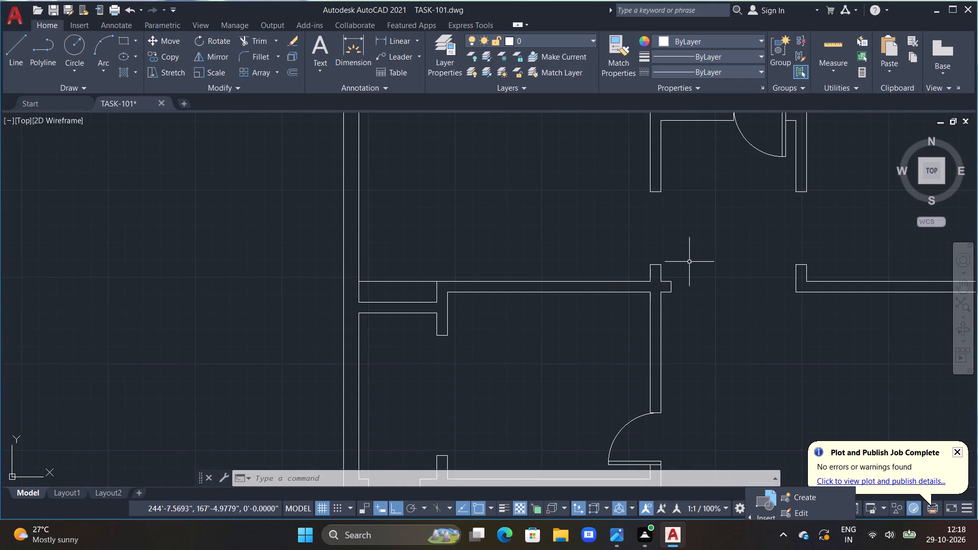
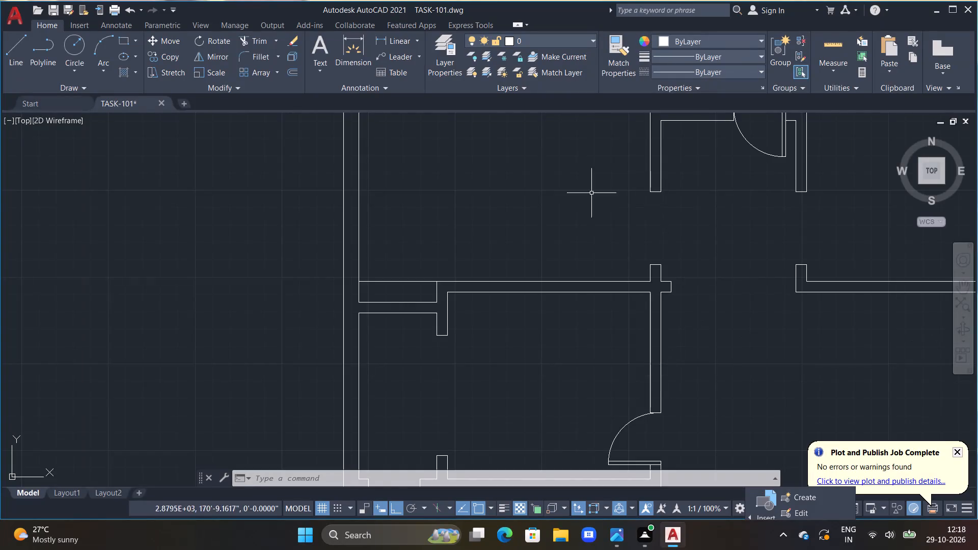
Draw a 3'6" by 2" door leaf extending west from the lower wall stub at the lobby's west opening.
middle_click(588, 213)
middle_click_drag(570, 221, 517, 235)
middle_click_drag(494, 239, 397, 332)
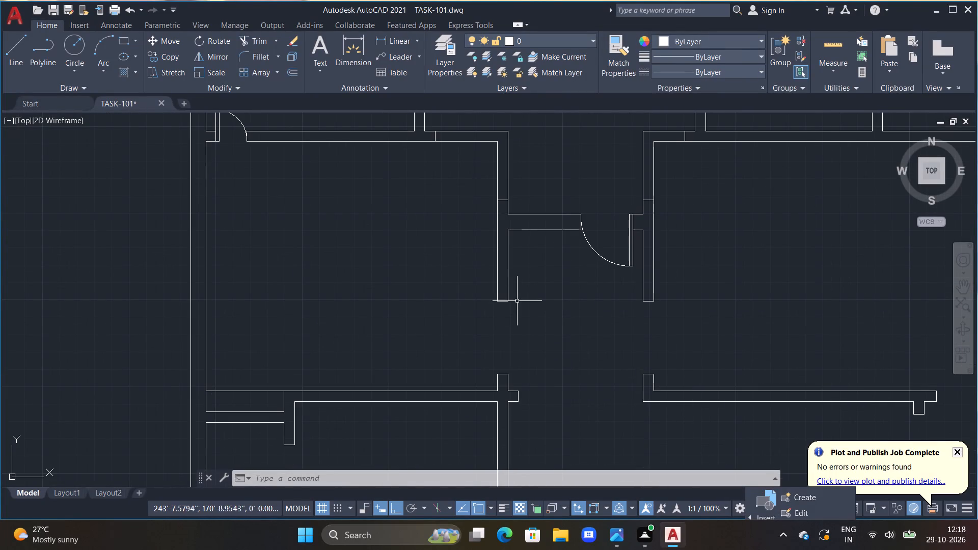
type("L")
key("space")
double_click(508, 374)
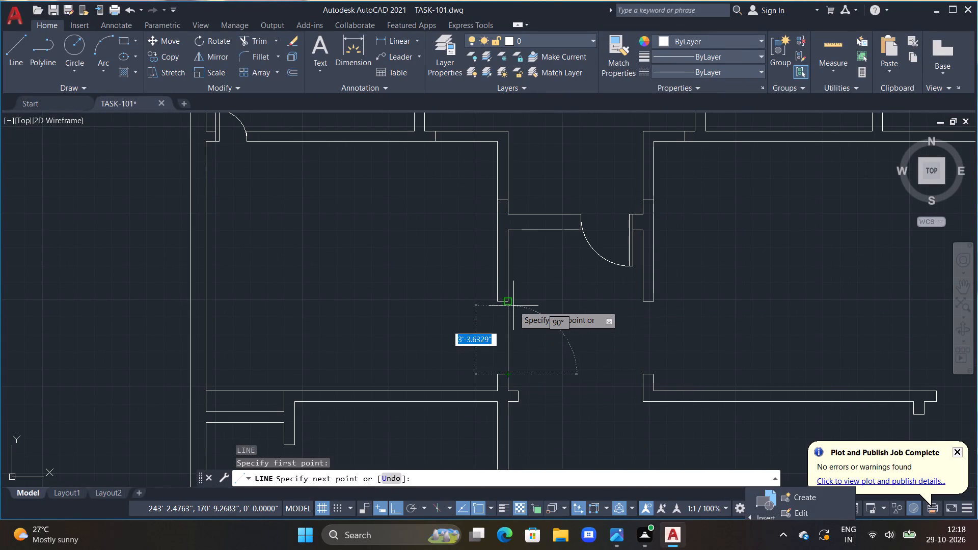
type("3'6\"")
key("Return")
type("2\"")
key("Return")
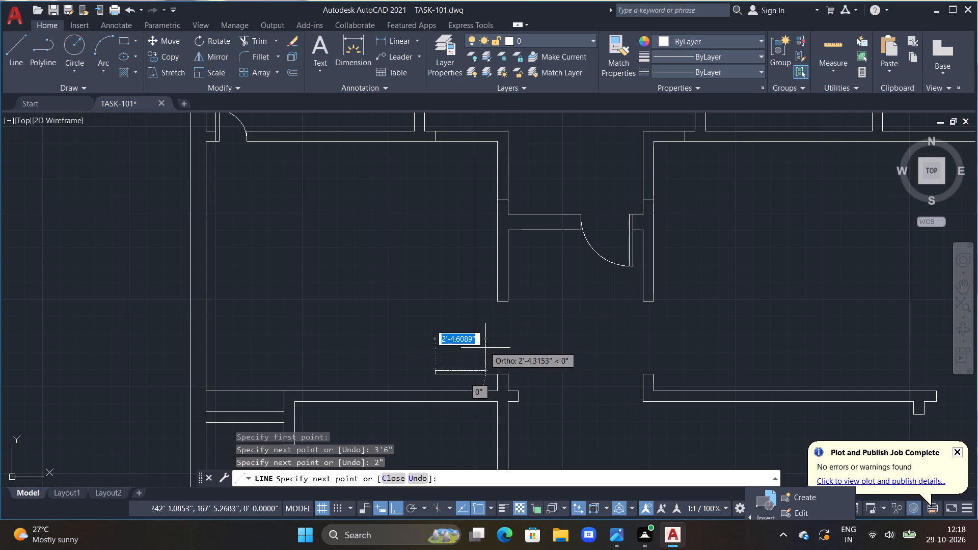
scroll(506, 369, "up", 3)
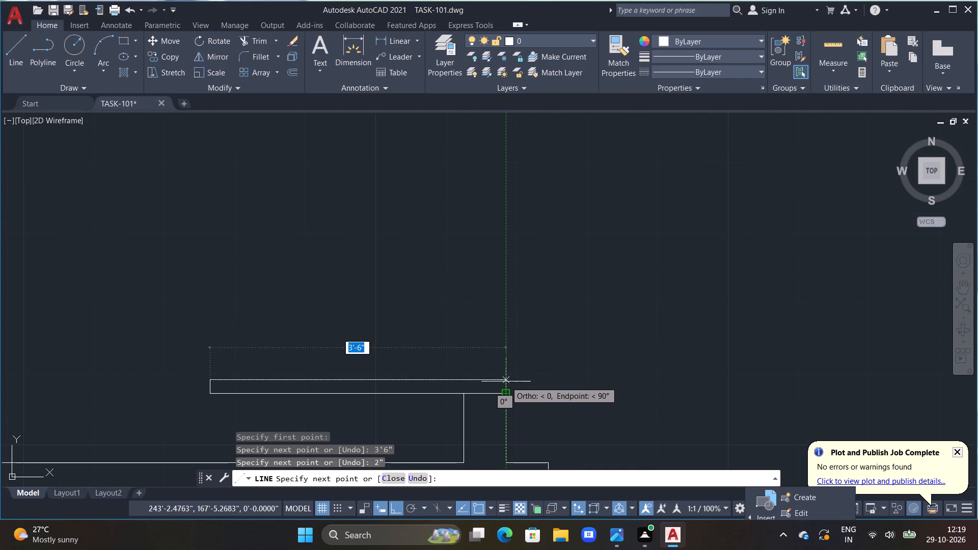
left_click(505, 380)
left_click(503, 393)
key("Escape")
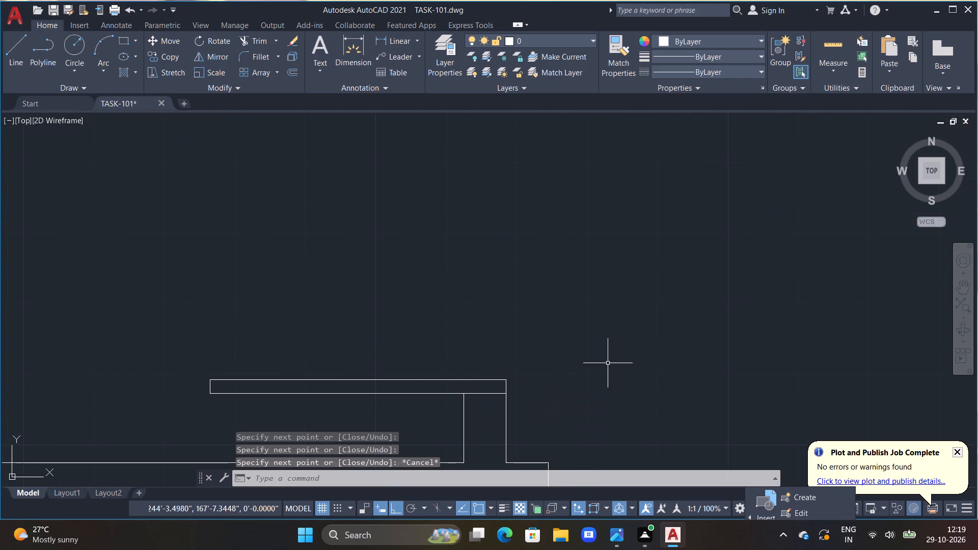
Draw a matching 3'6" by 2" door leaf extending east from the lower wall stub at the lobby's east opening.
scroll(622, 357, "down", 3)
middle_click_drag(791, 313, 597, 232)
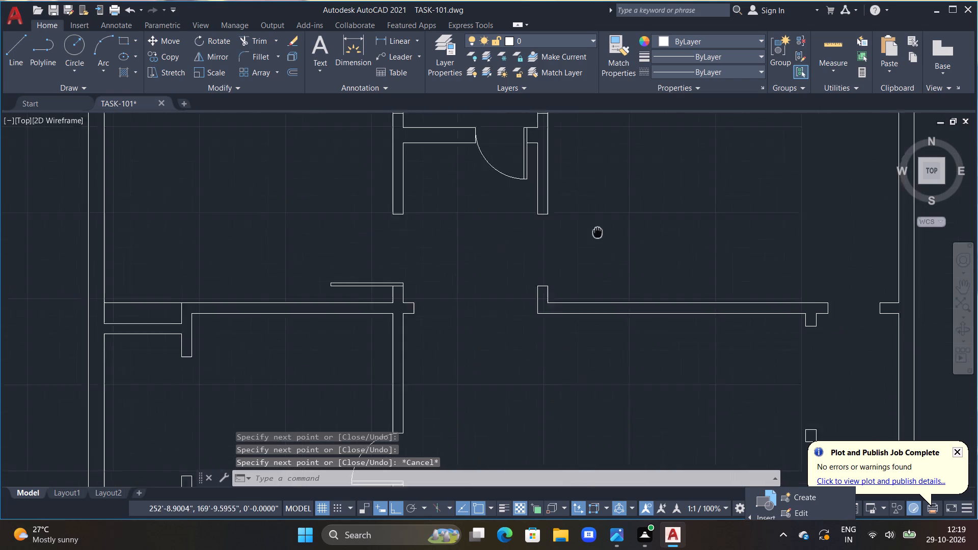
middle_click_drag(597, 232, 588, 230)
middle_click(569, 260)
middle_click(581, 348)
middle_click_drag(483, 284, 530, 368)
scroll(533, 358, "up", 1)
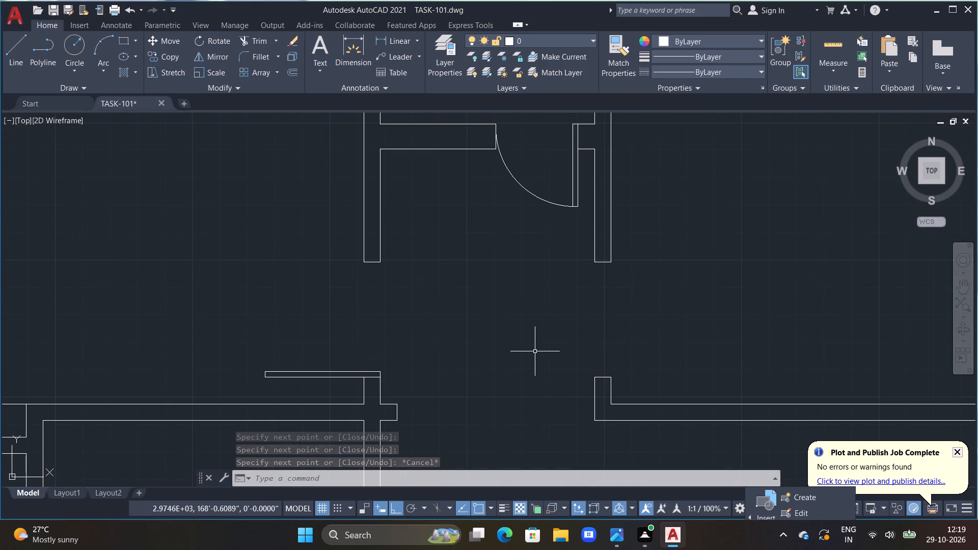
key("l")
key("space")
left_click_drag(596, 377, 597, 371)
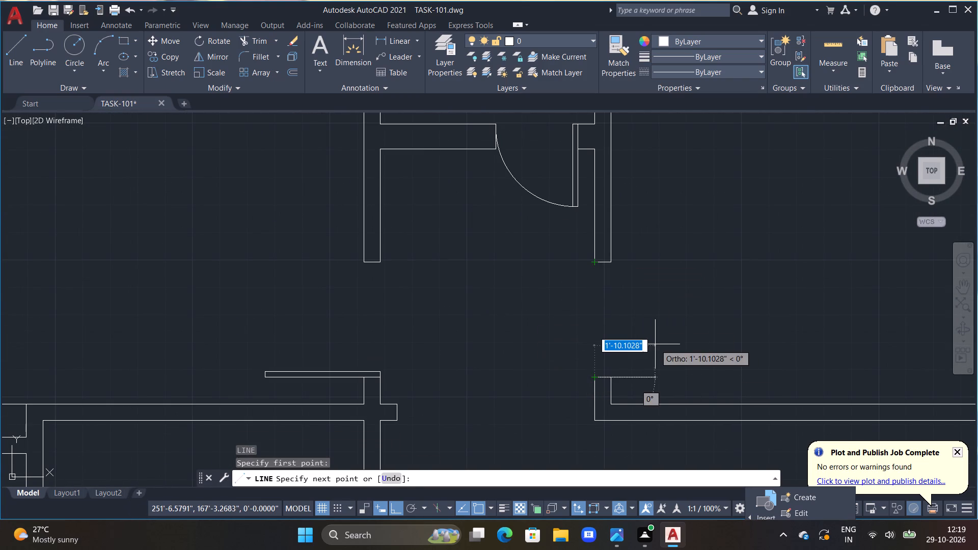
type("33")
key("BackSpace")
key("apostrophe")
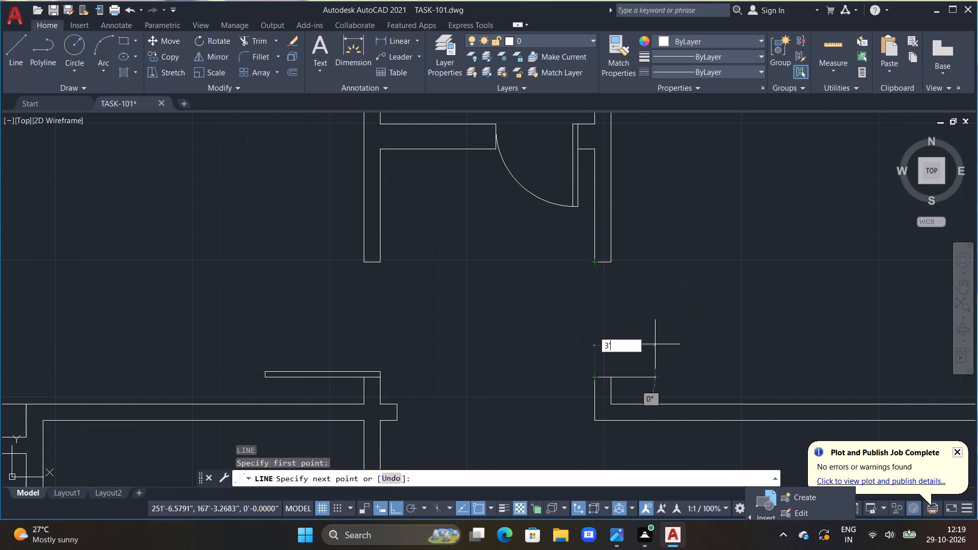
type("6\"")
key("Return")
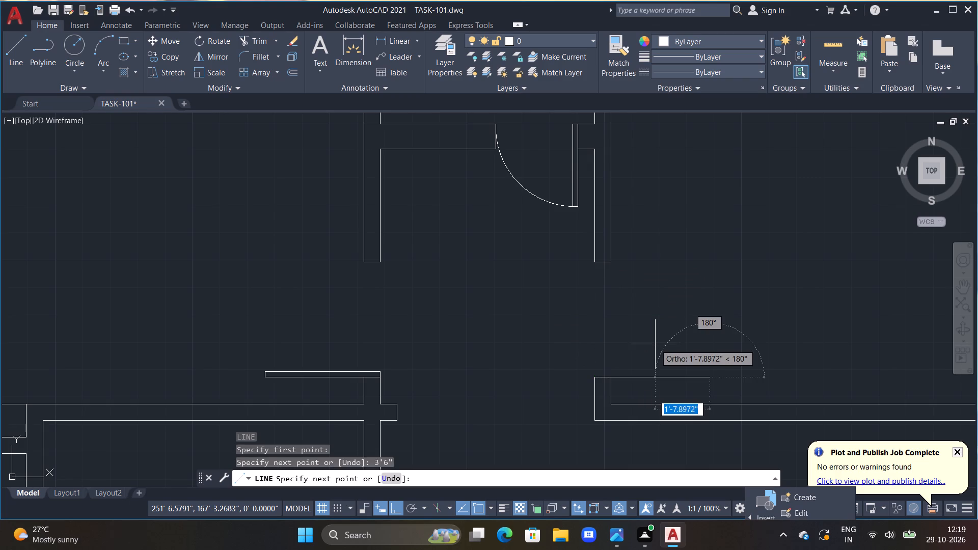
type("2\"")
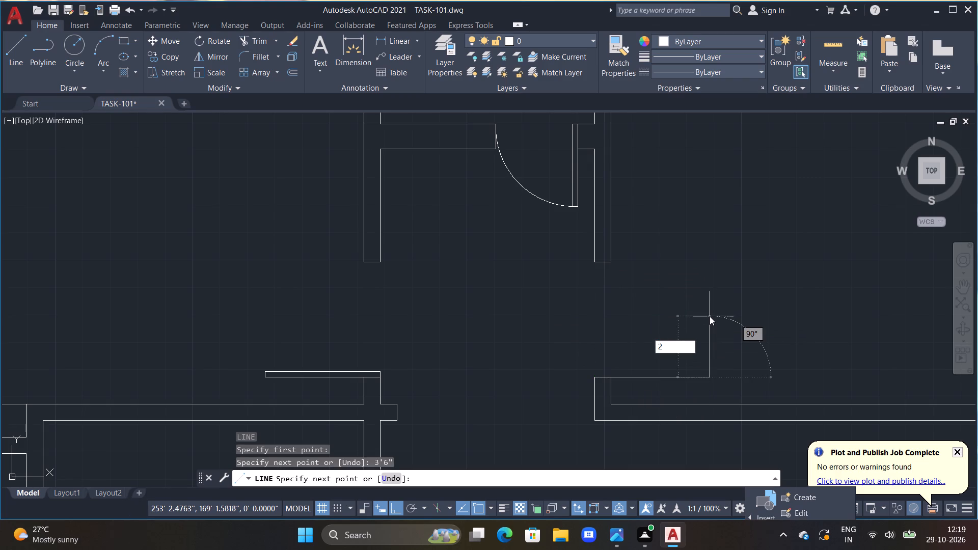
key("Return")
scroll(594, 348, "up", 2)
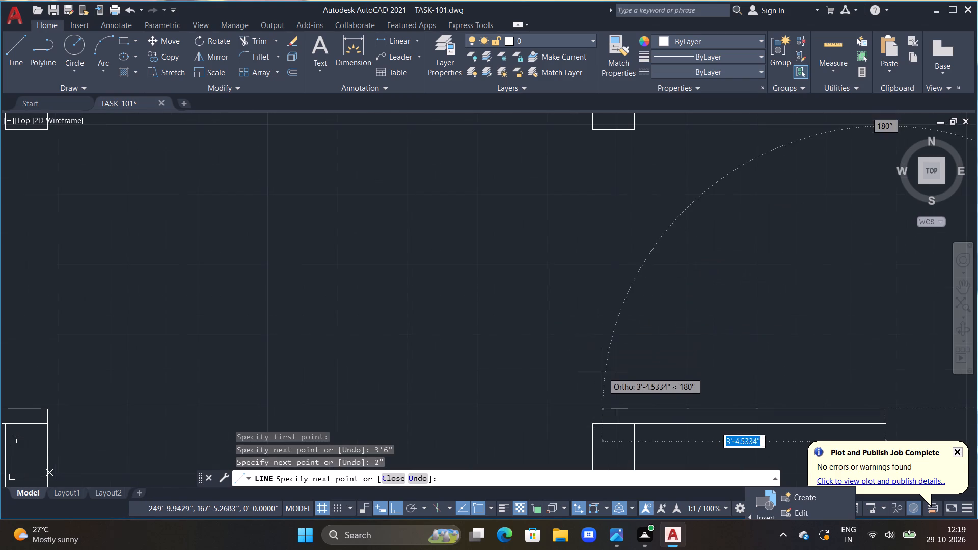
middle_click_drag(603, 374, 564, 268)
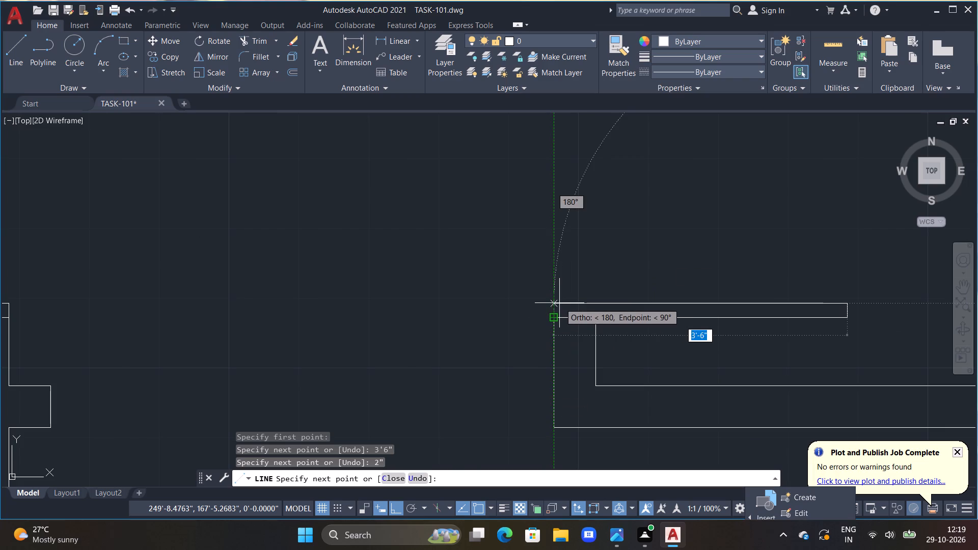
left_click(552, 302)
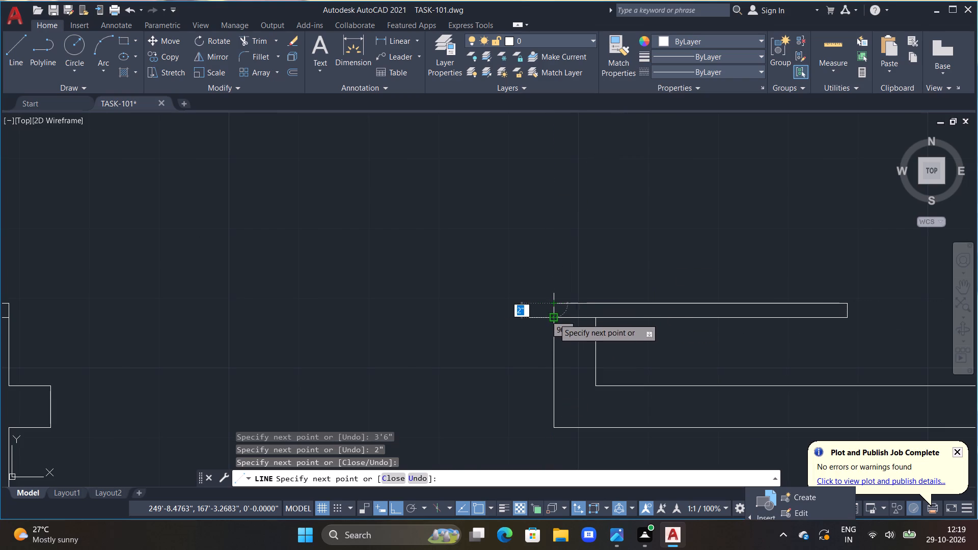
left_click(554, 318)
key("Escape")
Delete the small isolated square below the wall stub in the space south of the east room.
scroll(555, 317, "down", 4)
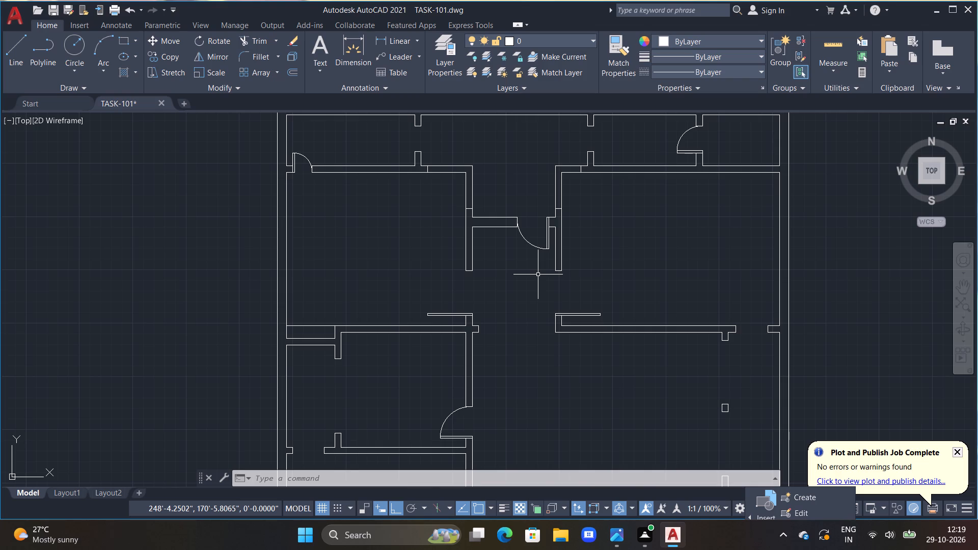
left_click(731, 392)
left_click_drag(731, 392, 711, 435)
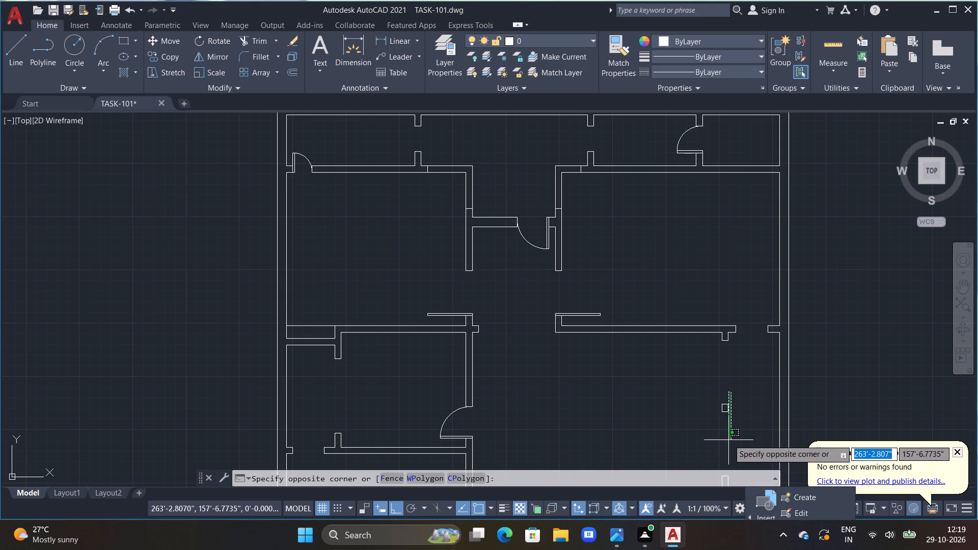
left_click_drag(720, 437, 712, 437)
left_click(711, 437)
key("Delete")
key("Delete")
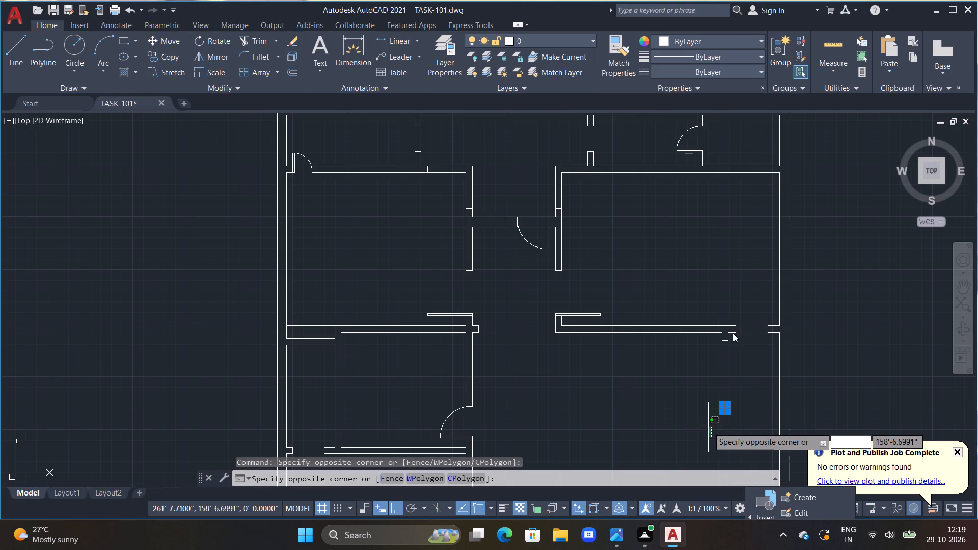
key("Escape")
key("Delete")
key("Delete")
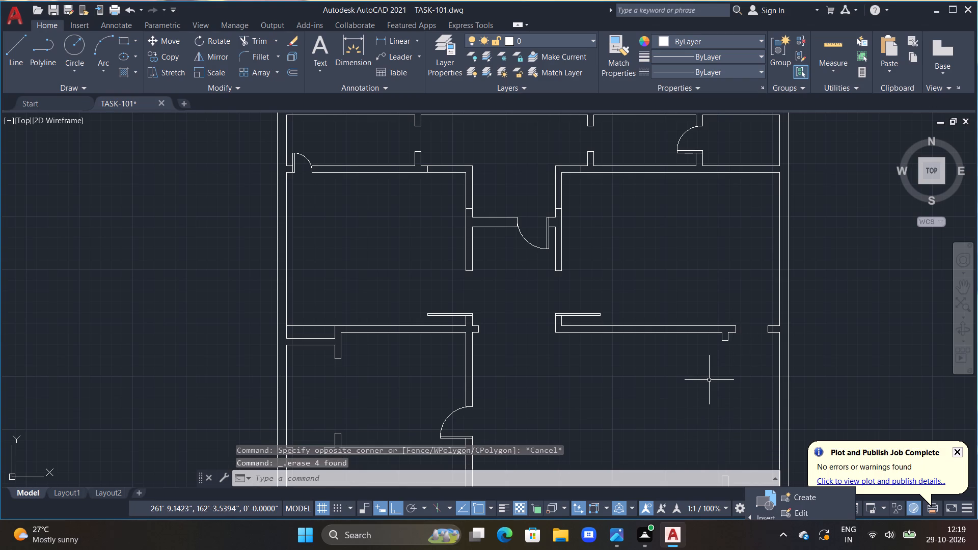
key("Escape")
key("Escape")
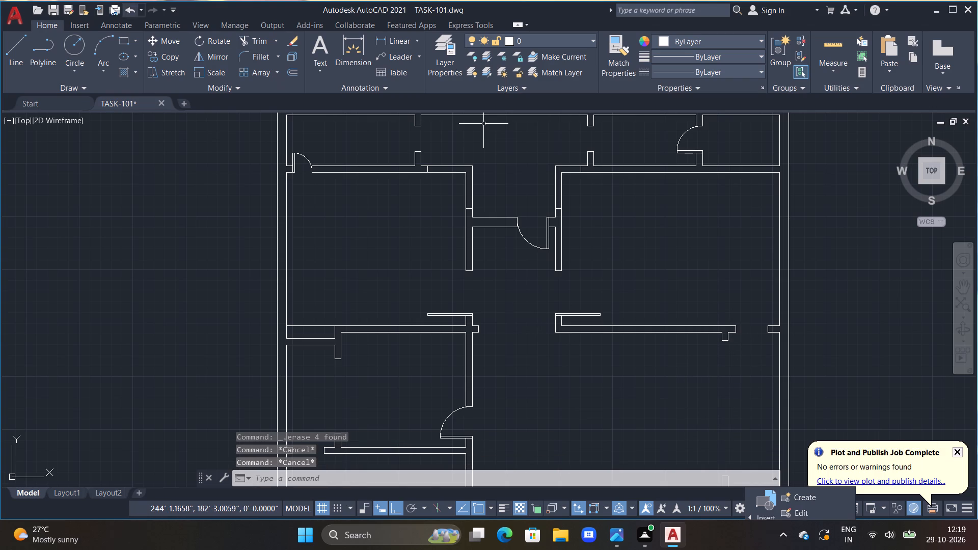
Draw a three-point swing arc from the west door leaf's outer end corners to the wall end across the opening.
left_click(97, 41)
scroll(448, 292, "up", 4)
middle_click_drag(385, 362, 430, 204)
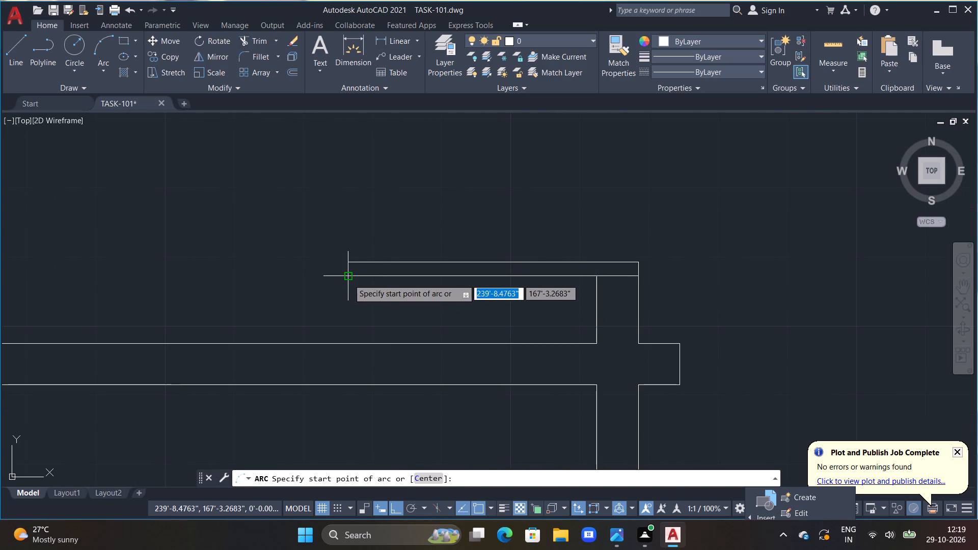
double_click(348, 278)
left_click(351, 260)
middle_click_drag(430, 216, 319, 316)
scroll(469, 205, "down", 3)
scroll(474, 193, "up", 2)
left_click(491, 156)
scroll(583, 196, "down", 2)
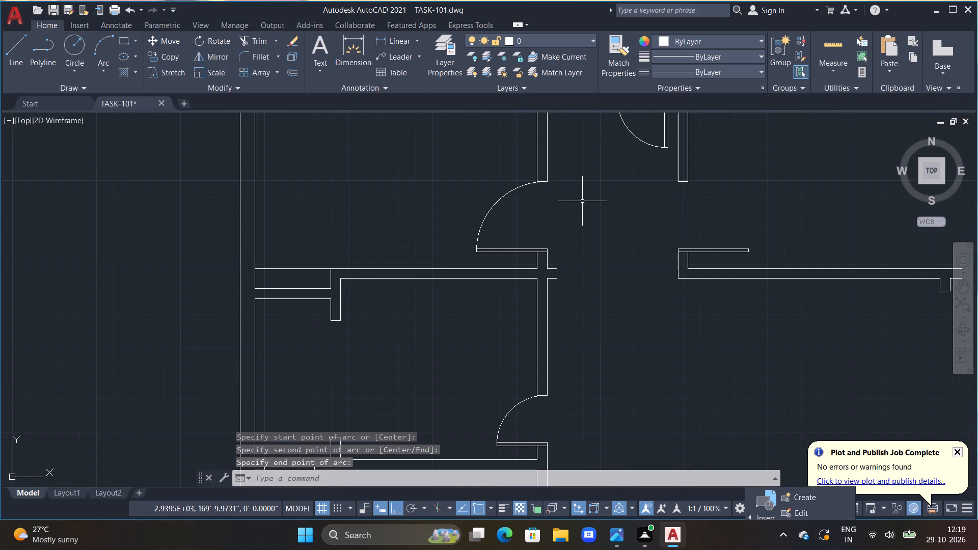
Draw a three-point swing arc from the east door leaf's outer end corners to the wall end across the opening.
middle_click(457, 271)
middle_click_drag(703, 175, 597, 248)
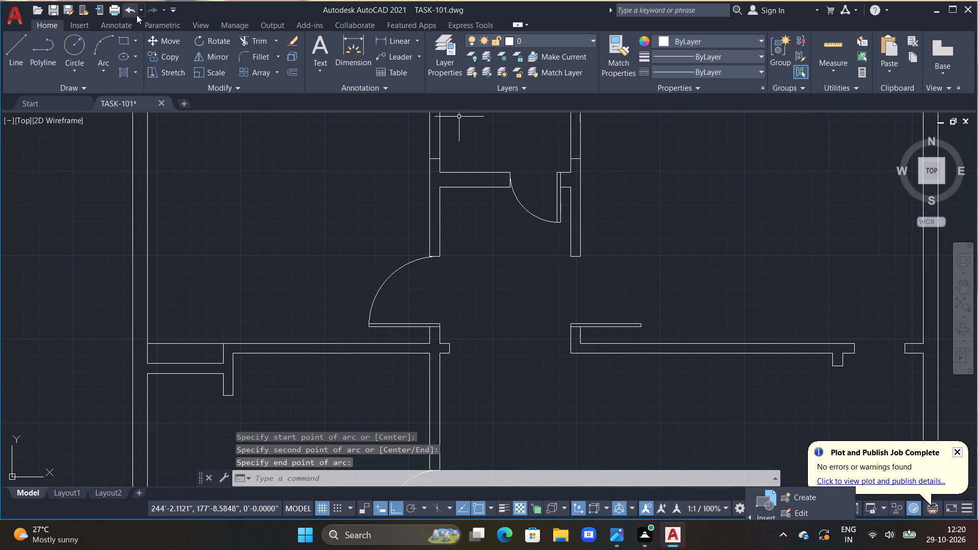
left_click_drag(102, 42, 102, 56)
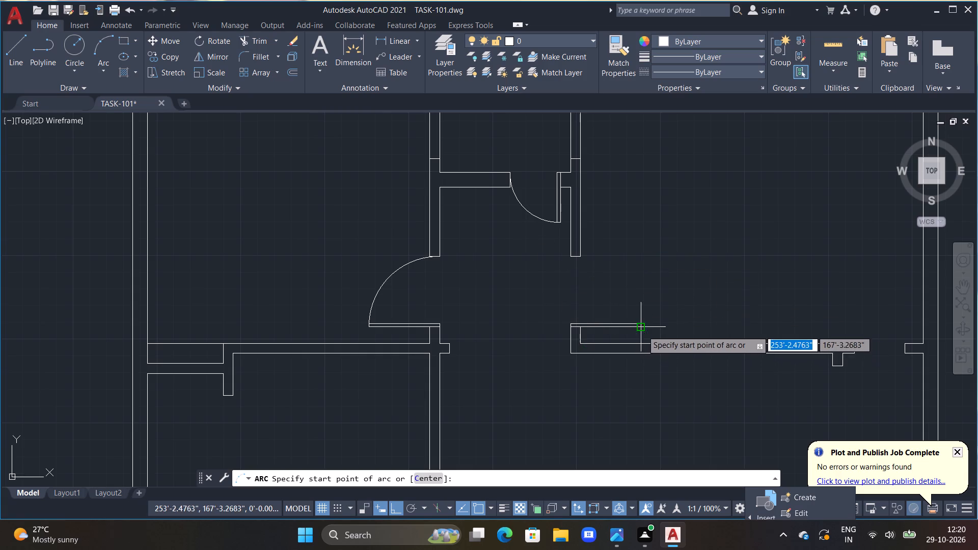
scroll(638, 332, "up", 3)
left_click(646, 315)
double_click(647, 300)
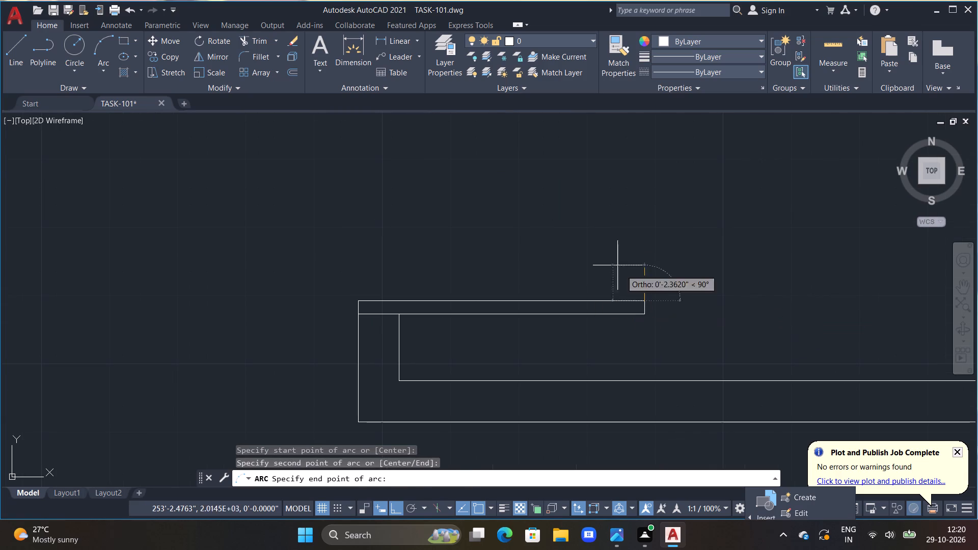
scroll(601, 223, "up", 1)
scroll(599, 223, "down", 2)
middle_click_drag(524, 182, 520, 308)
left_click(444, 227)
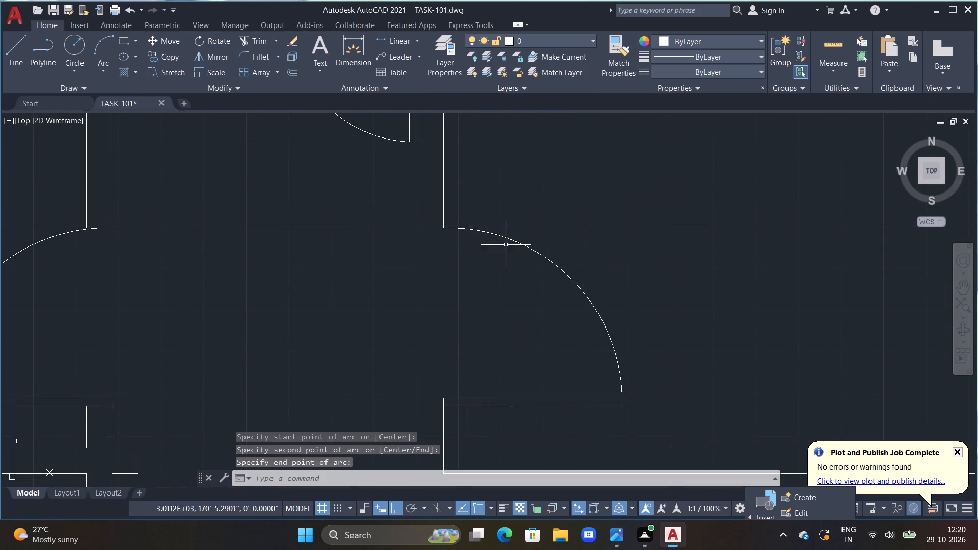
Draw a 3'6" by 2" door leaf extending west from the lower wall stub at the opening opposite the staircase.
scroll(580, 250, "down", 4)
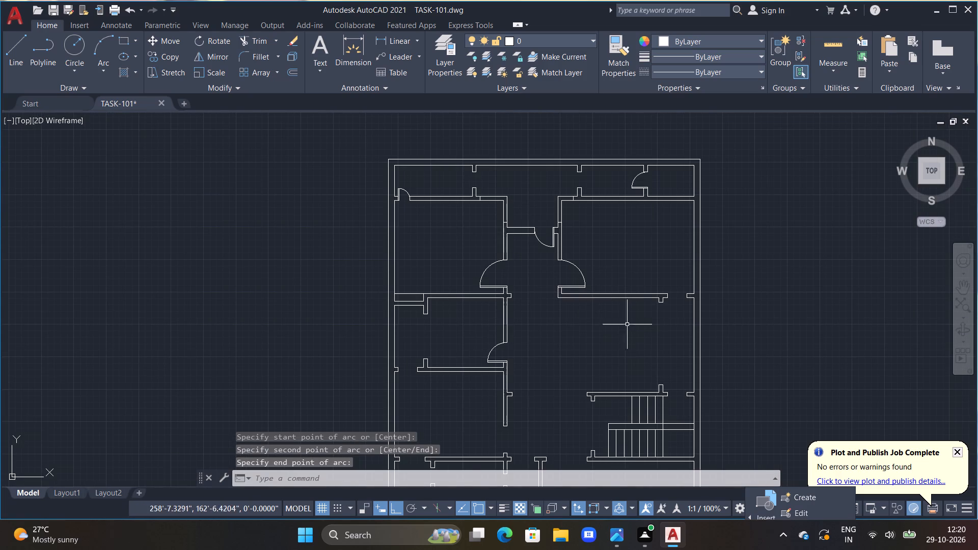
middle_click_drag(513, 334, 499, 257)
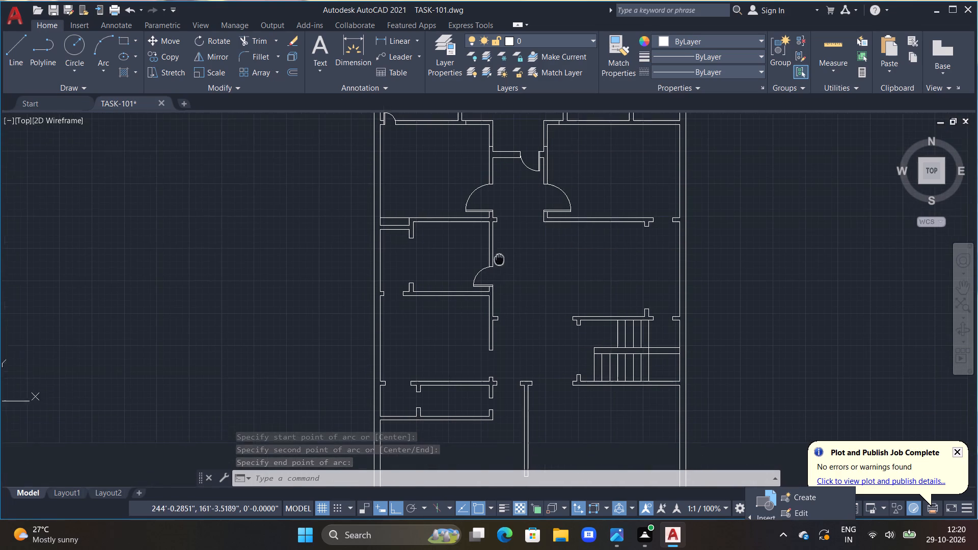
middle_click_drag(499, 257, 498, 256)
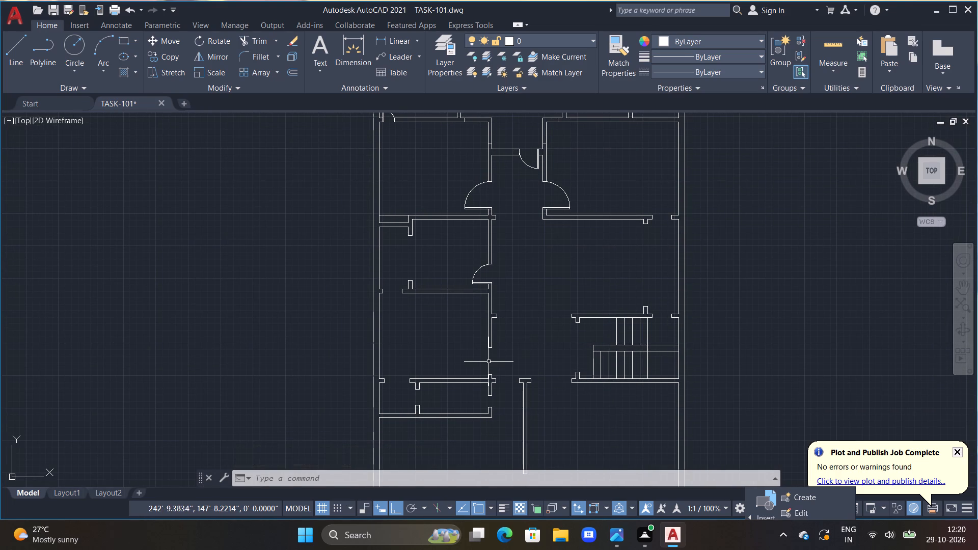
middle_click_drag(485, 362, 441, 314)
scroll(460, 302, "up", 3)
key("Escape")
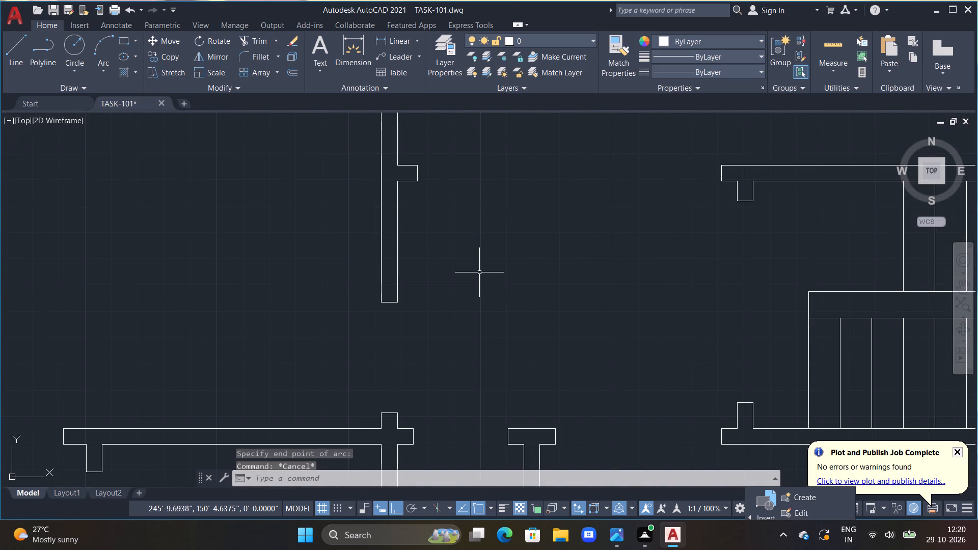
scroll(477, 274, "down", 2)
key("Escape")
scroll(425, 306, "up", 1)
middle_click_drag(436, 296, 472, 269)
scroll(472, 264, "up", 1)
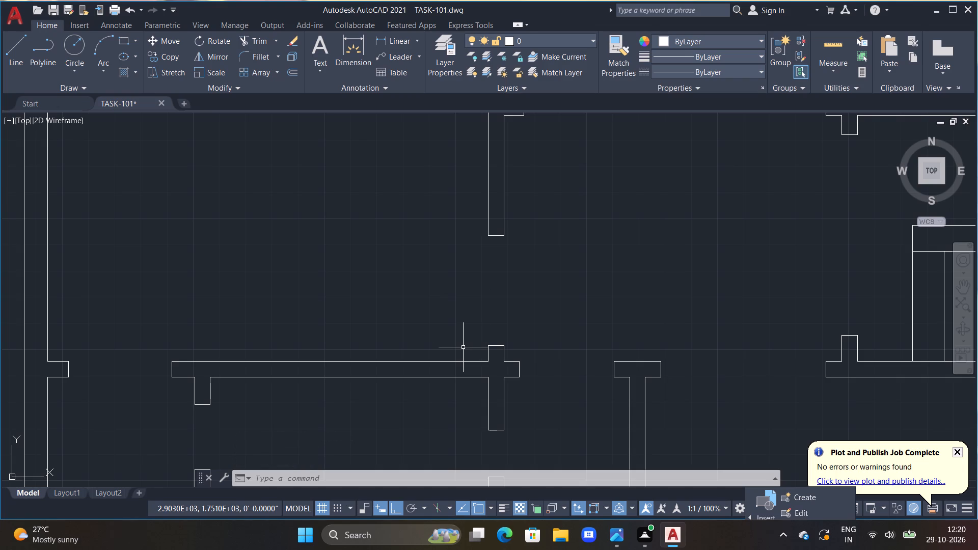
middle_click_drag(512, 318, 523, 315)
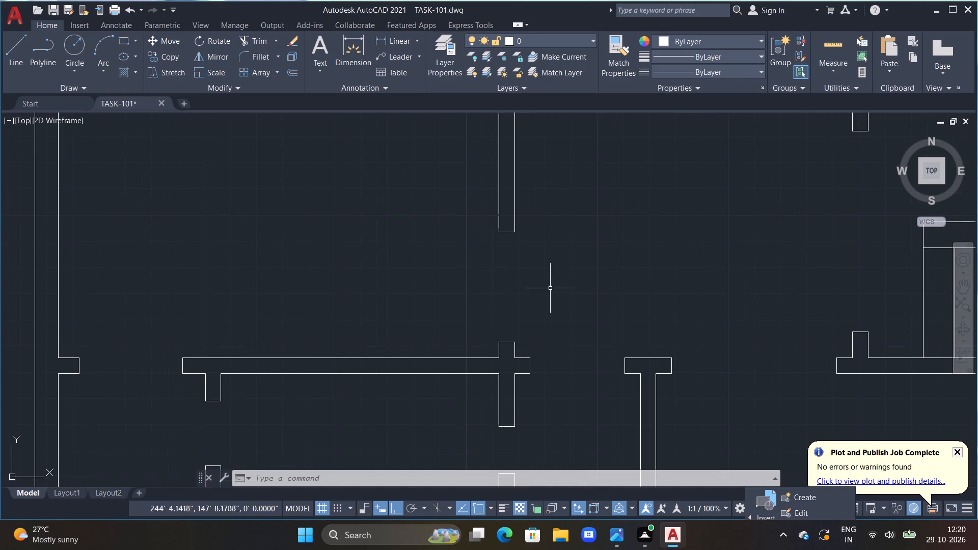
scroll(969, 535, "down", 1)
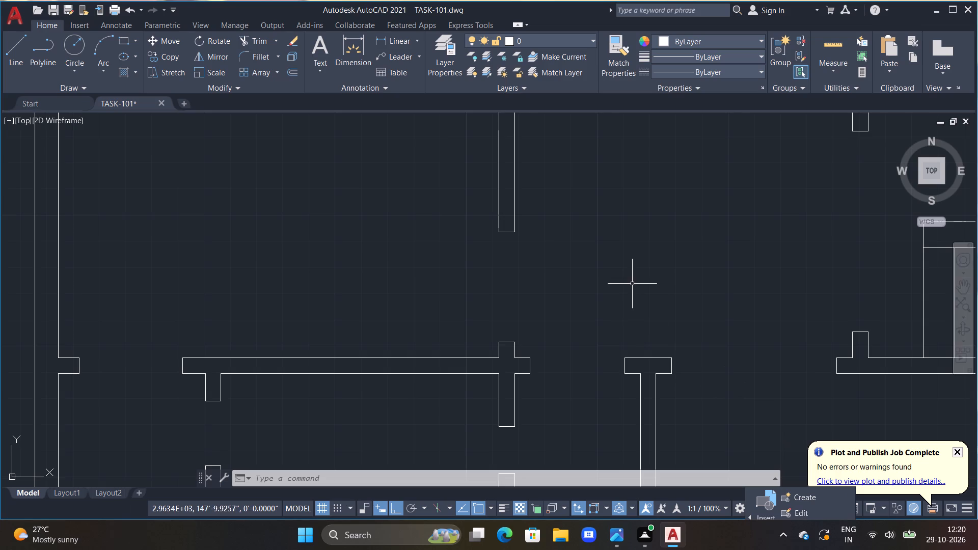
middle_click_drag(629, 283, 539, 335)
middle_click_drag(529, 312, 585, 306)
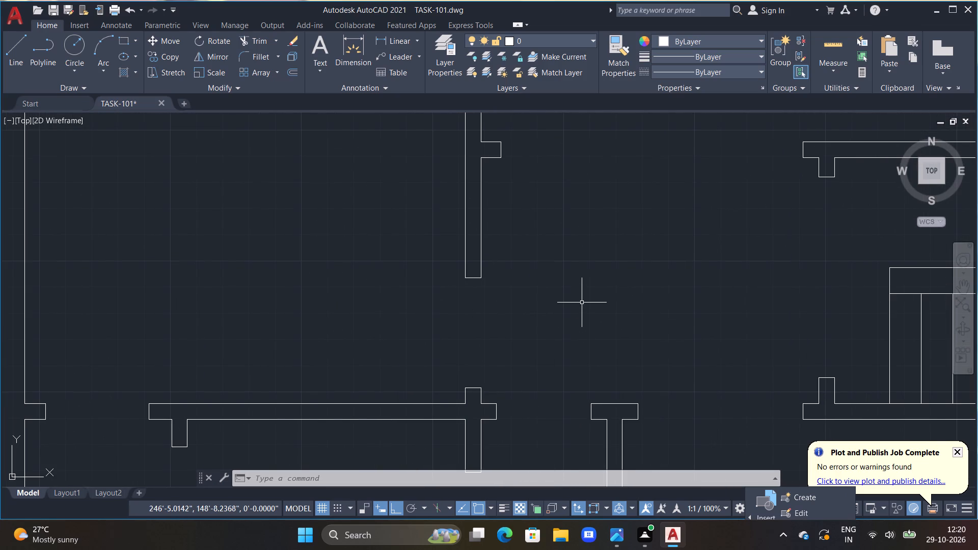
type("L")
key("space")
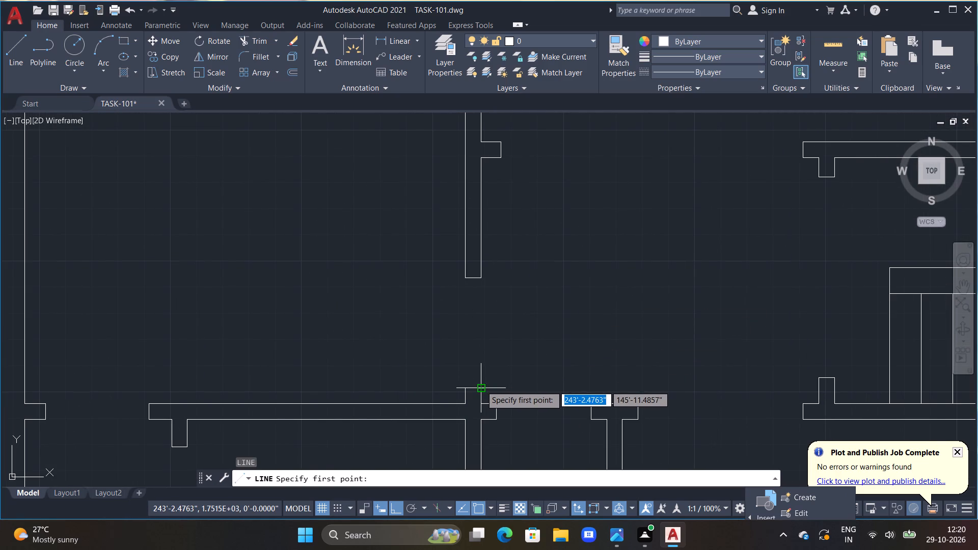
left_click(482, 387)
left_click_drag(482, 387, 485, 380)
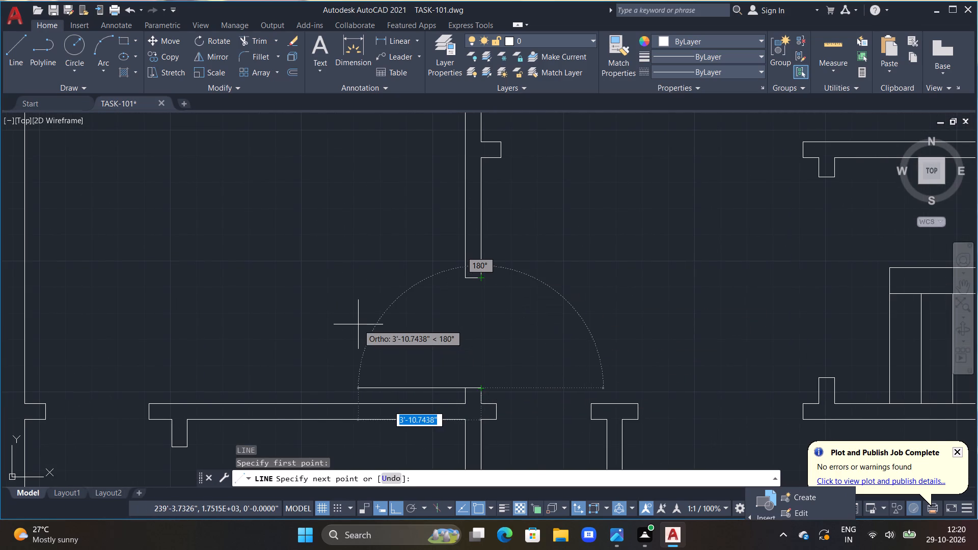
type("3'6\"")
key("Return")
type("2\"")
key("Return")
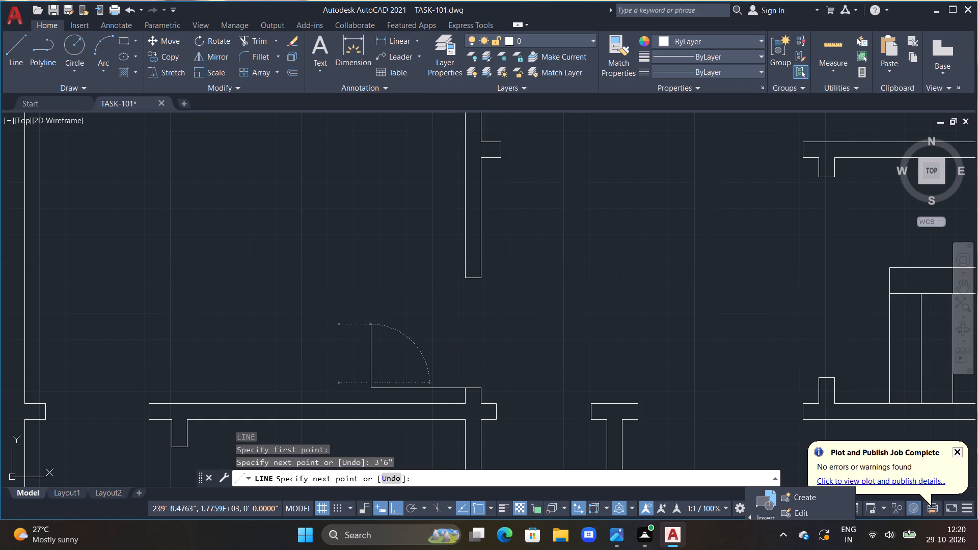
scroll(521, 390, "up", 3)
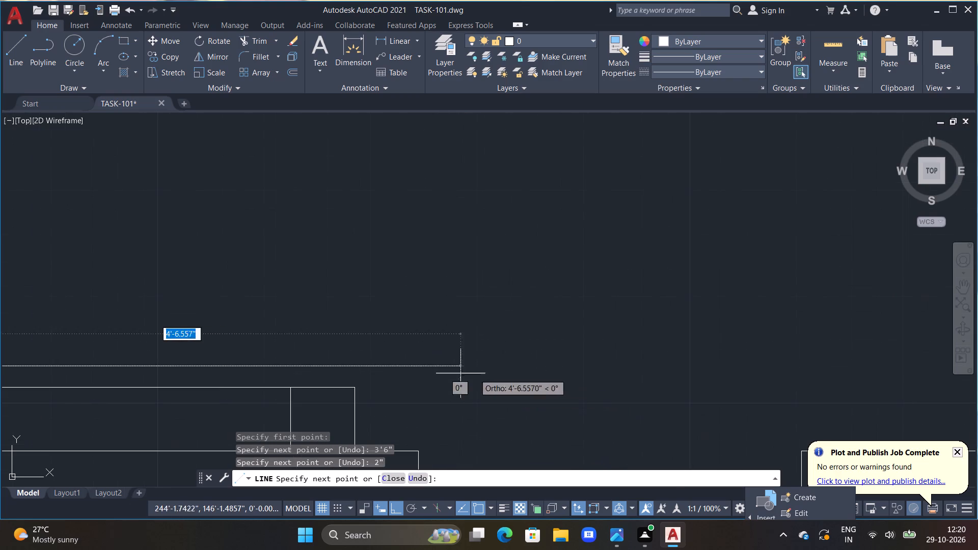
double_click(354, 366)
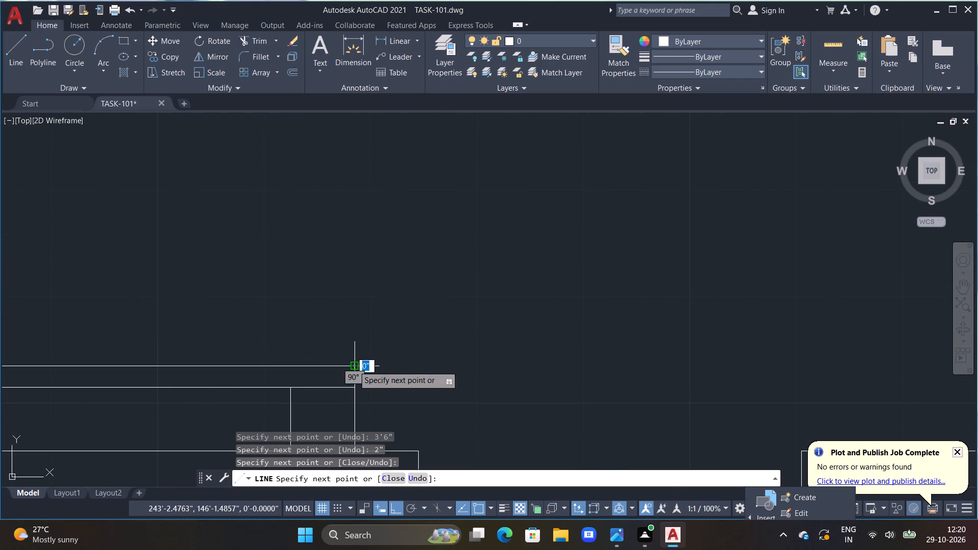
triple_click(356, 389)
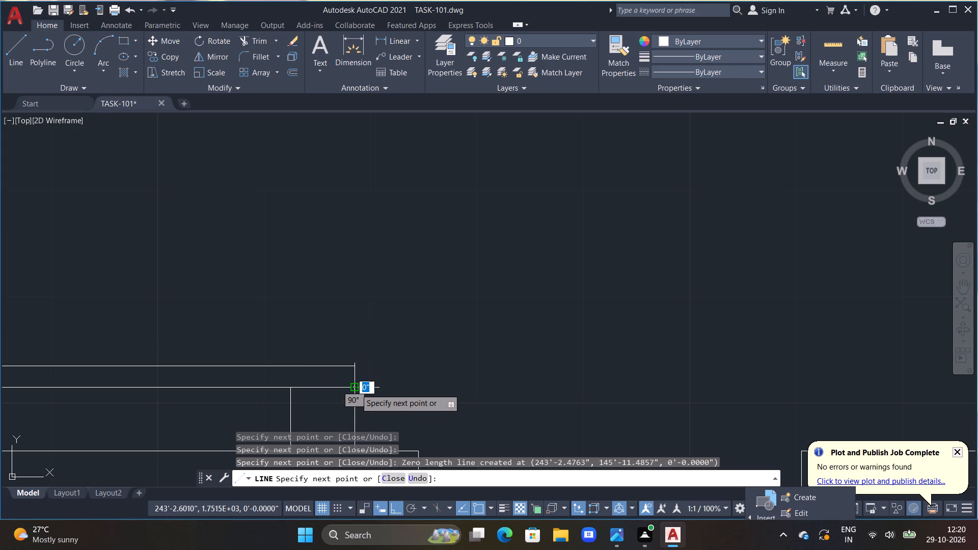
key("Escape")
Draw a three-point swing arc from the new leaf's outer end corners to the wall end across the opening.
scroll(358, 397, "down", 4)
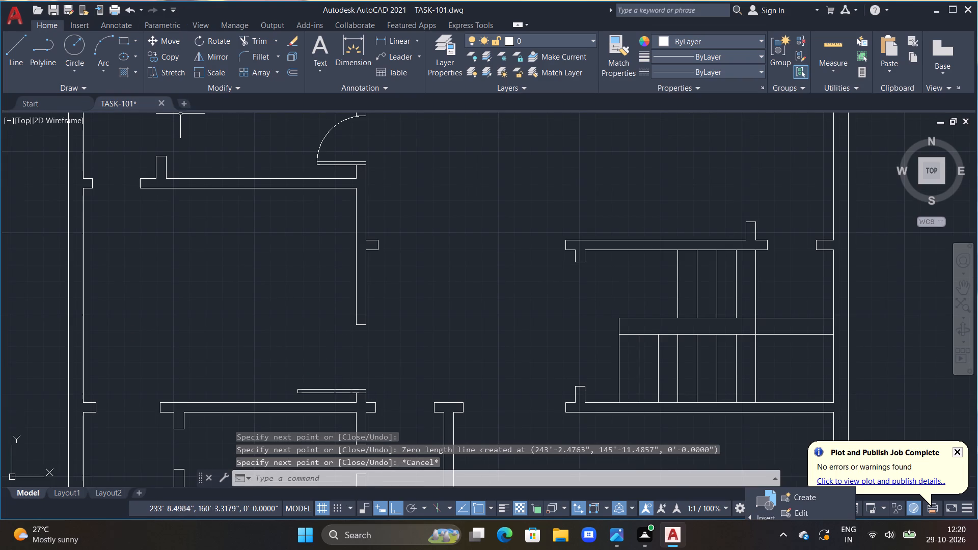
double_click(99, 37)
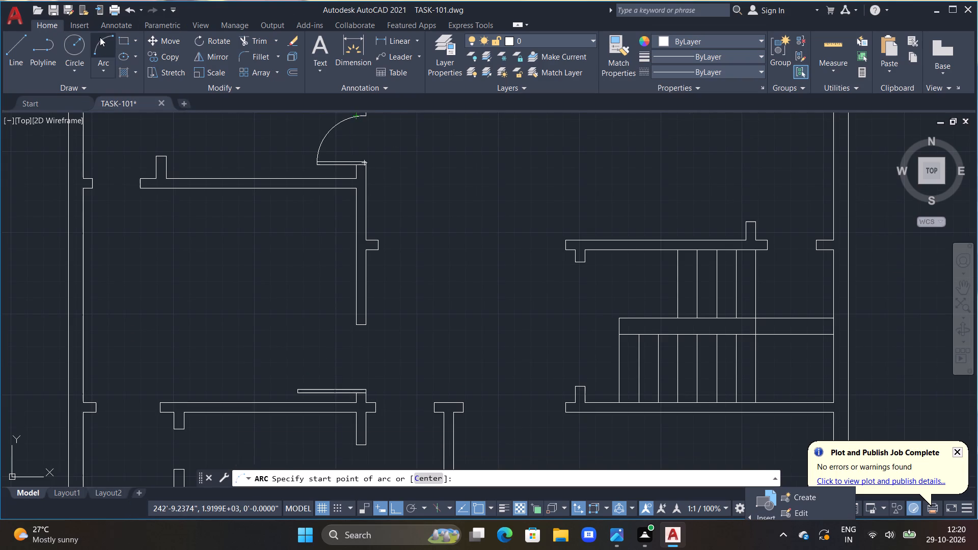
scroll(314, 408, "up", 4)
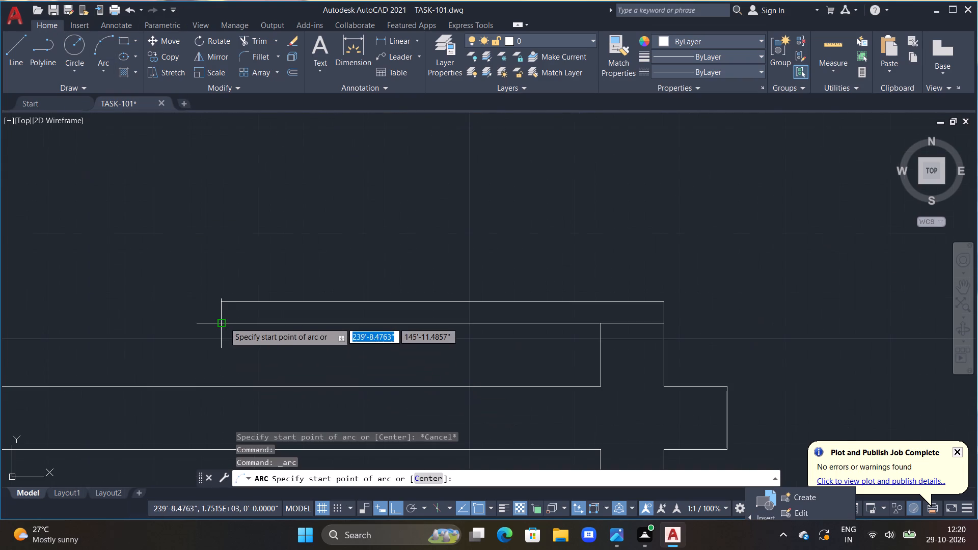
middle_click_drag(232, 331, 342, 338)
left_click(333, 331)
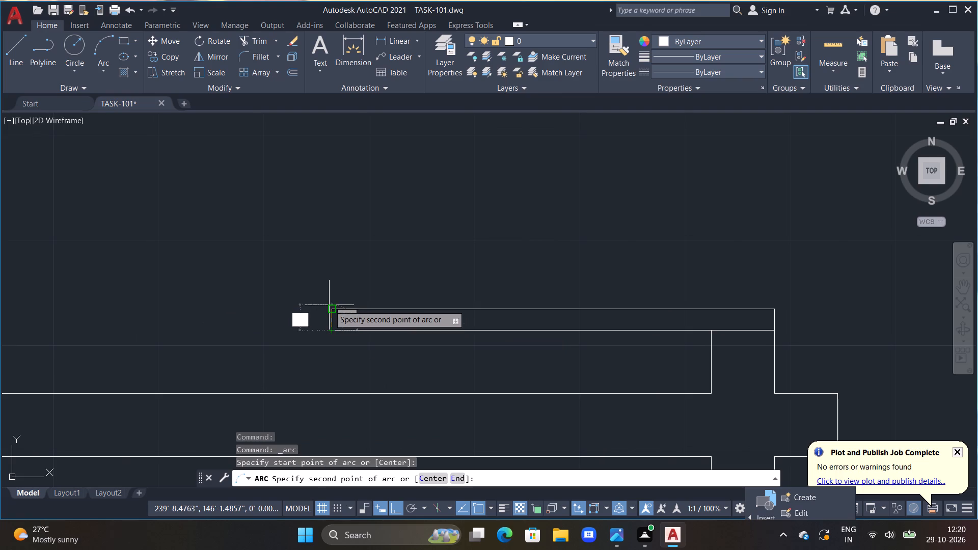
double_click(331, 309)
scroll(456, 222, "down", 3)
middle_click_drag(530, 196, 523, 215)
middle_click(513, 235)
middle_click(513, 236)
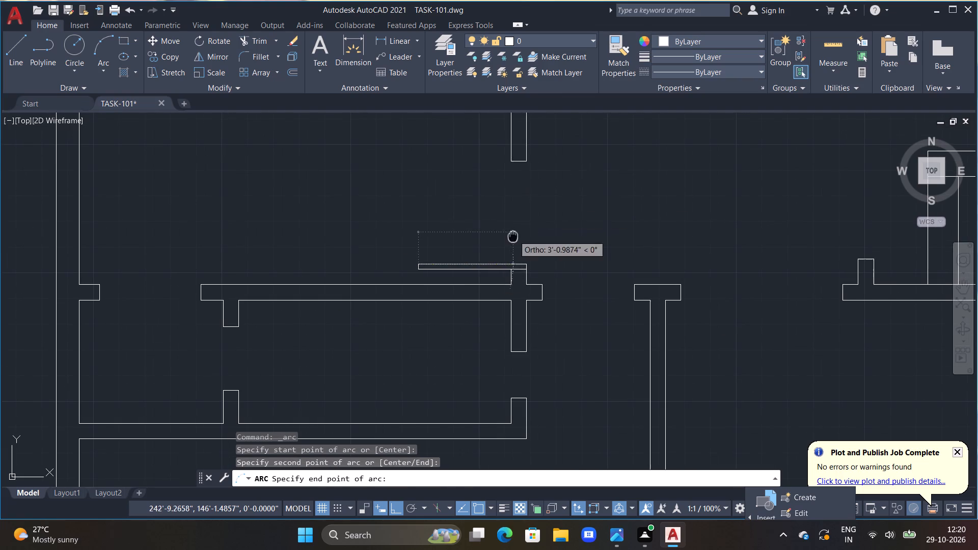
double_click(524, 163)
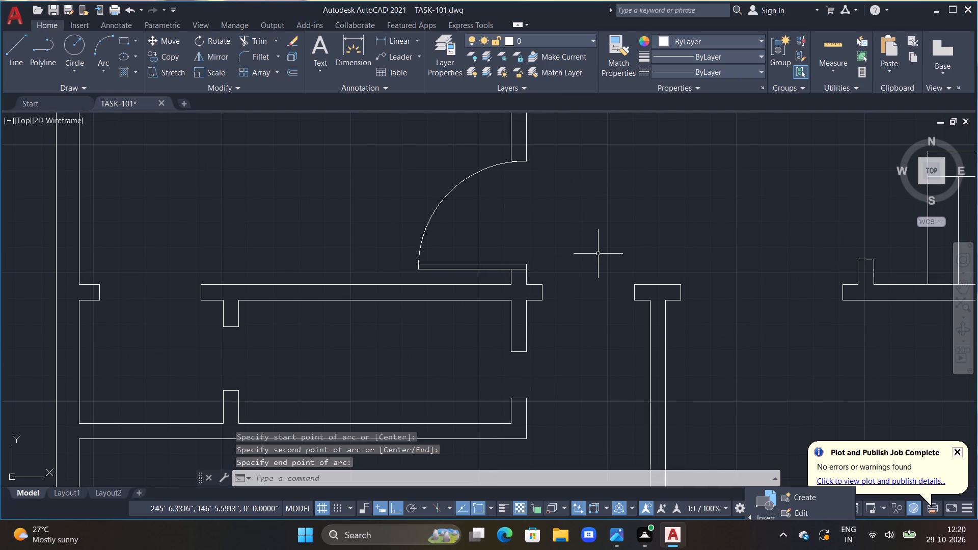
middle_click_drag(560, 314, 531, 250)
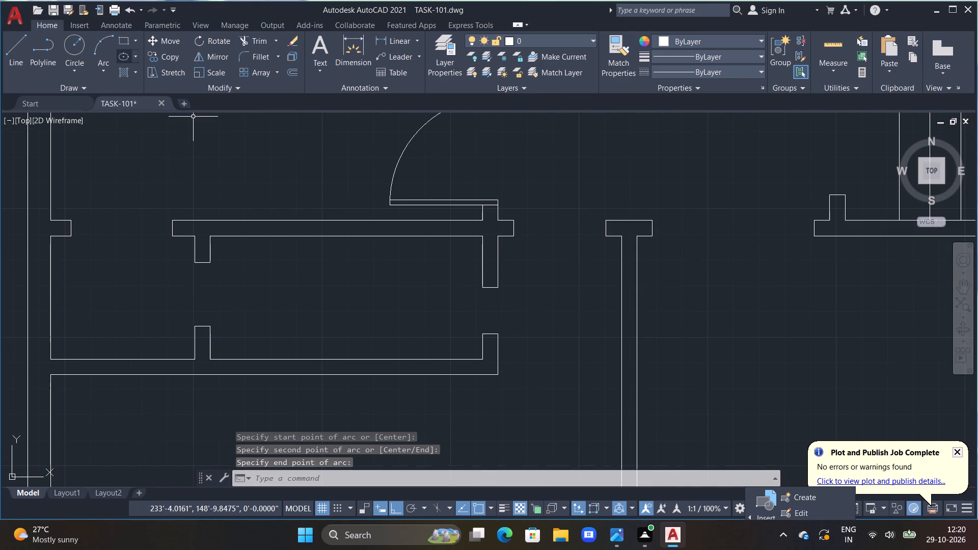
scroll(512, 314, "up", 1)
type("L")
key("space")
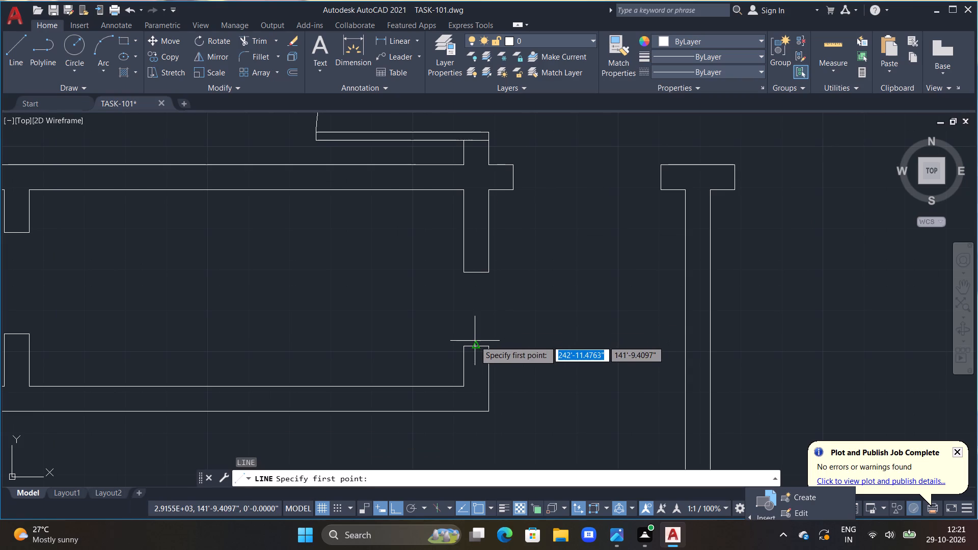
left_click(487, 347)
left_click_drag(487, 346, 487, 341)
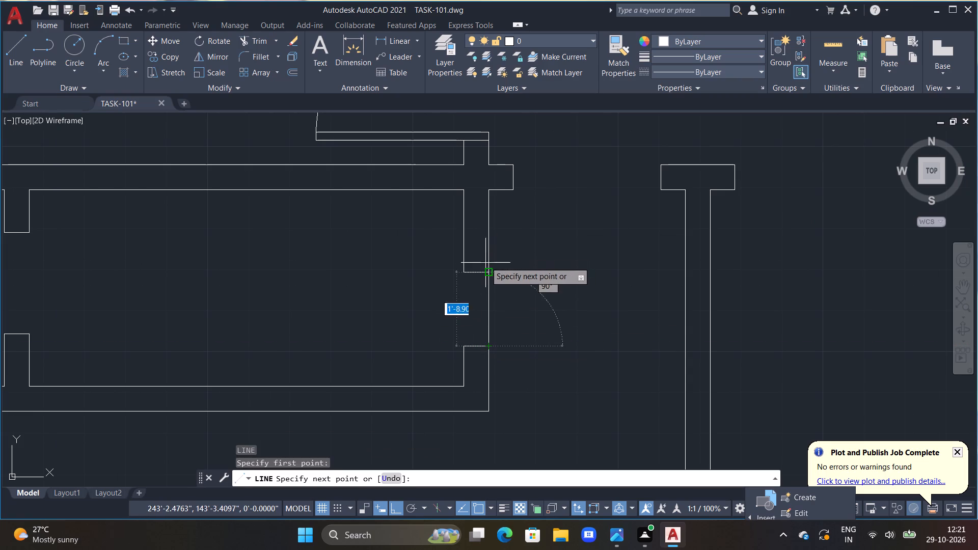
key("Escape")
Draw a 1'6" by 2" door leaf extending west from the upper wall end at the small room's east opening.
type("L")
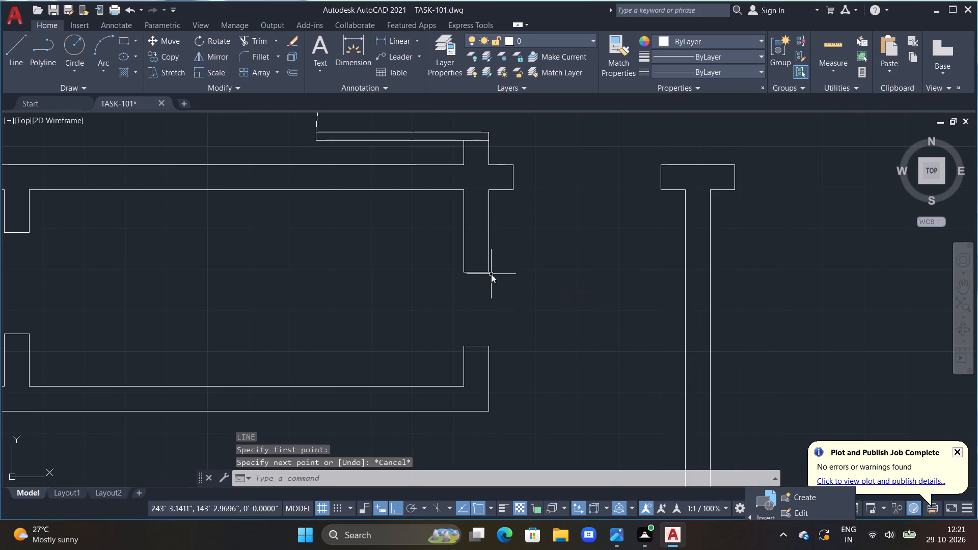
key("space")
left_click_drag(490, 273, 422, 288)
type("1'6\"")
key("Return")
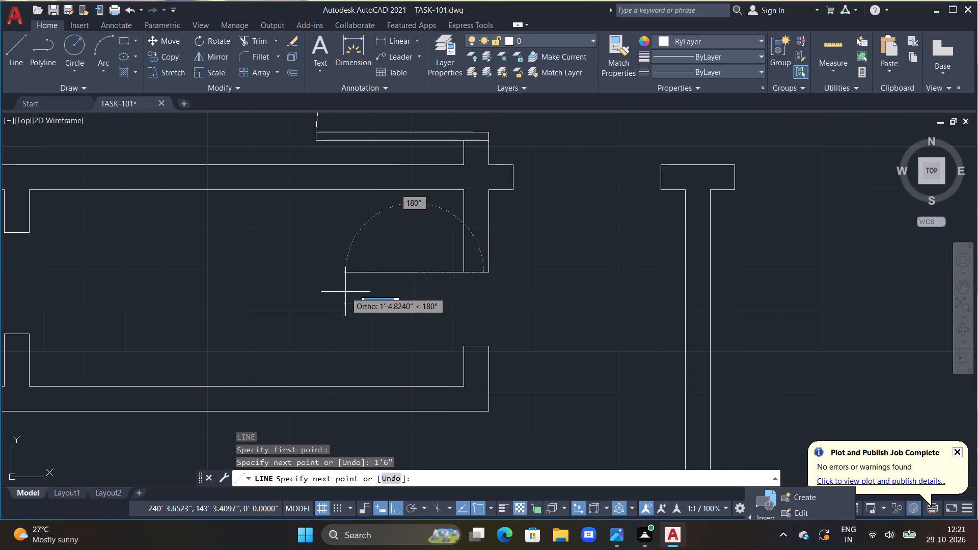
type("2\"")
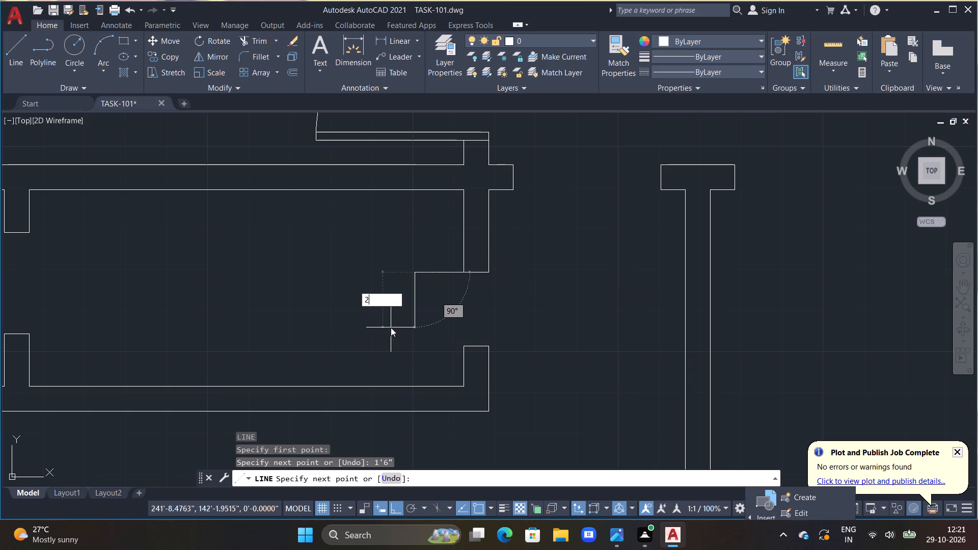
key("Return")
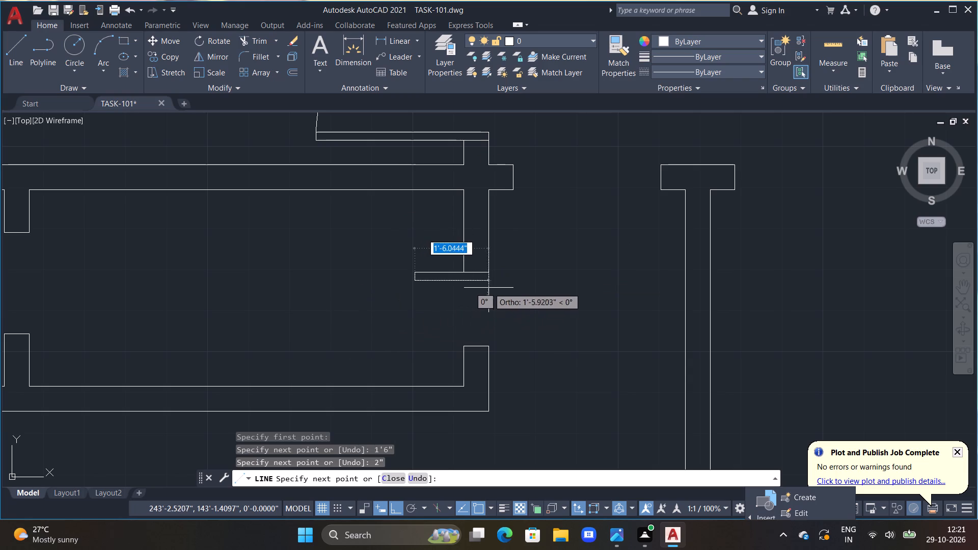
left_click(488, 281)
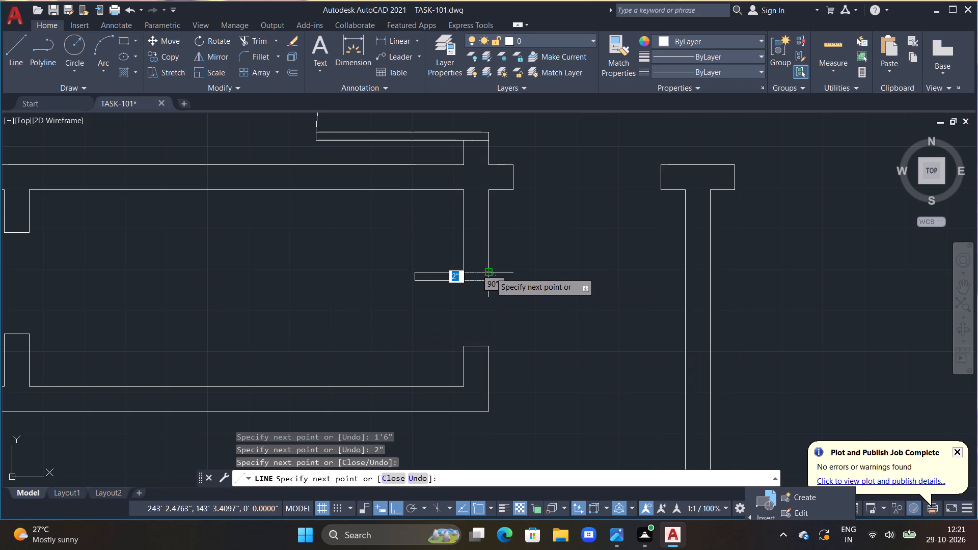
left_click(489, 271)
key("Escape")
Draw a 3' by 2" door leaf extending south from the northwest corner of the T-shaped wall end east of the small room.
scroll(504, 280, "down", 1)
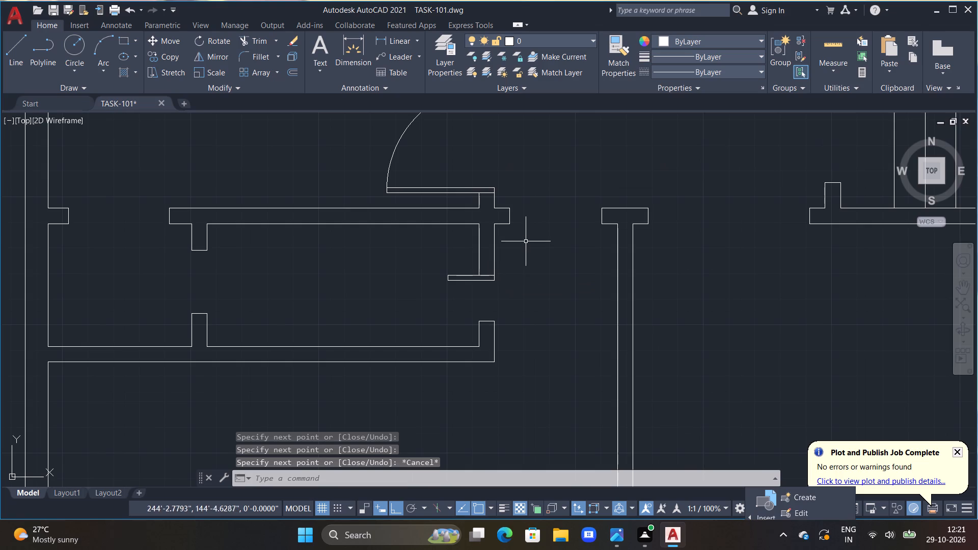
middle_click_drag(526, 246, 486, 319)
type("L")
key("space")
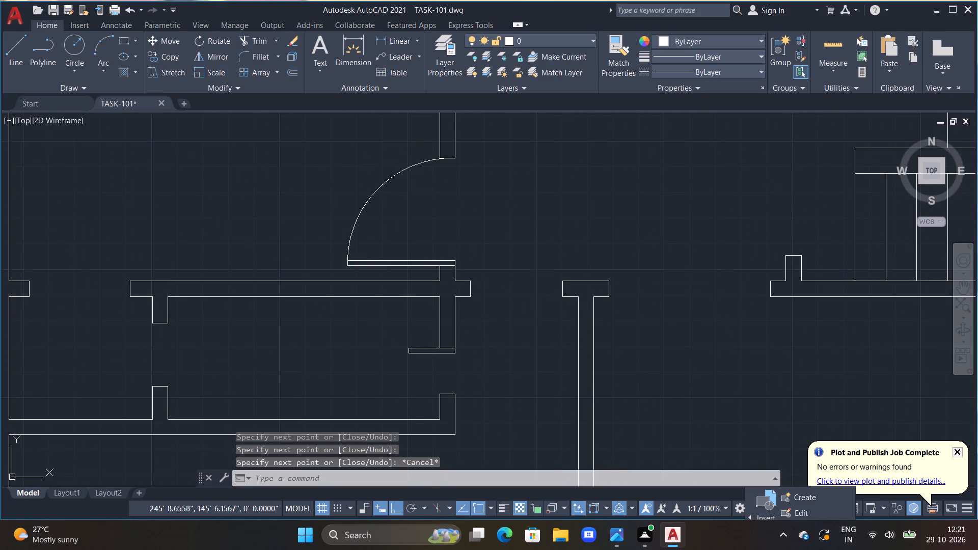
double_click(561, 280)
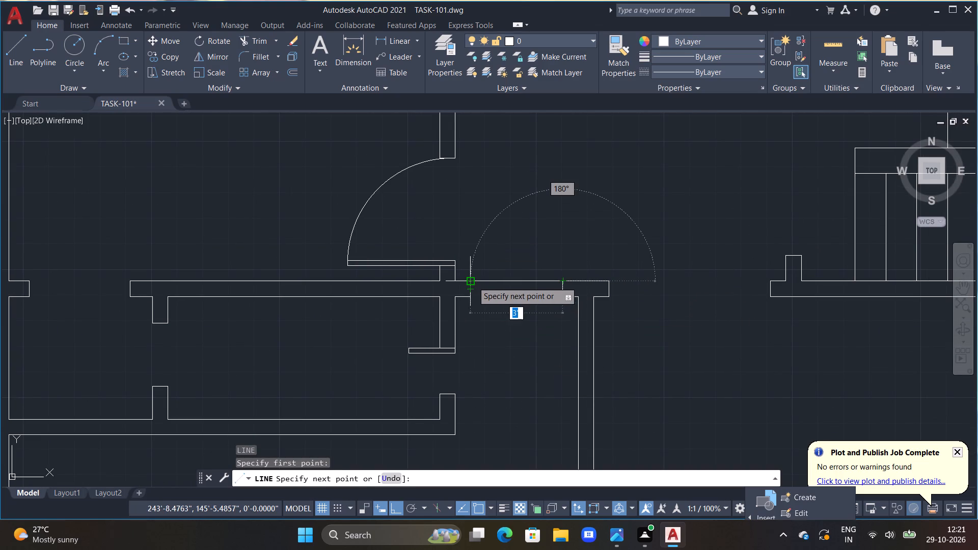
type("3'")
key("Return")
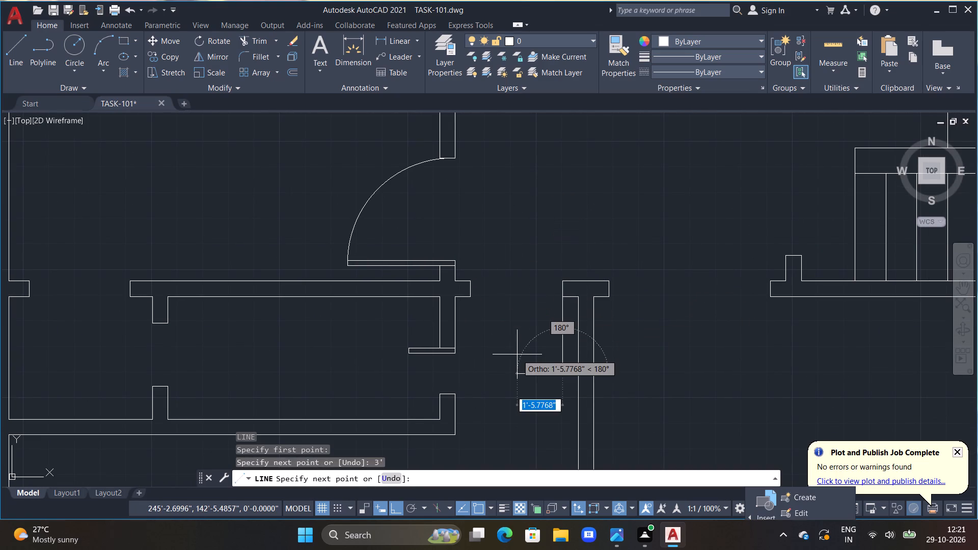
type("2\"")
key("Return")
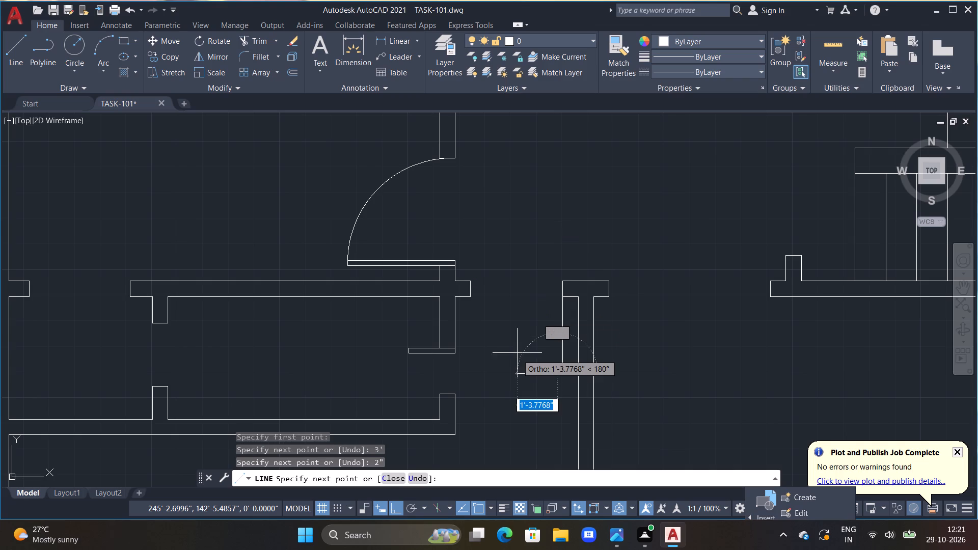
scroll(563, 279, "up", 2)
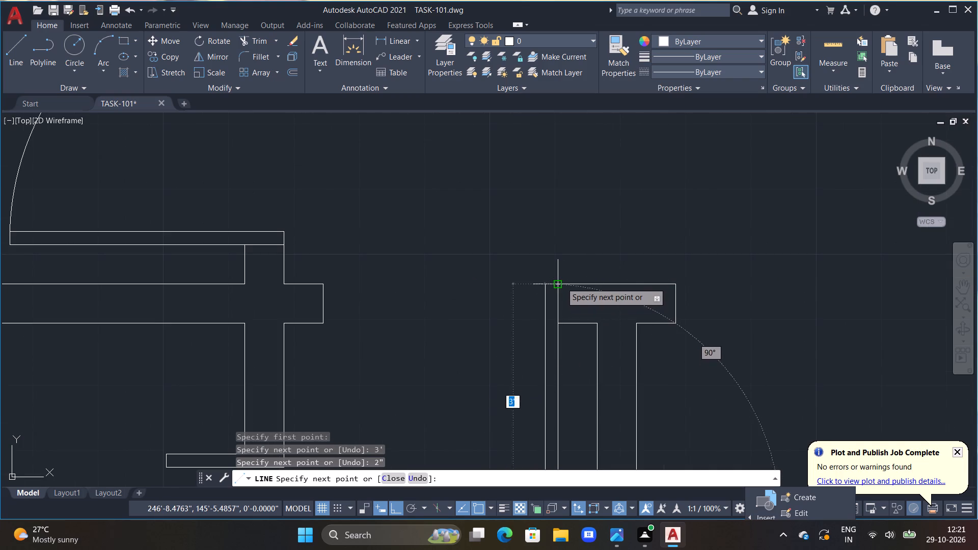
left_click_drag(545, 284, 550, 284)
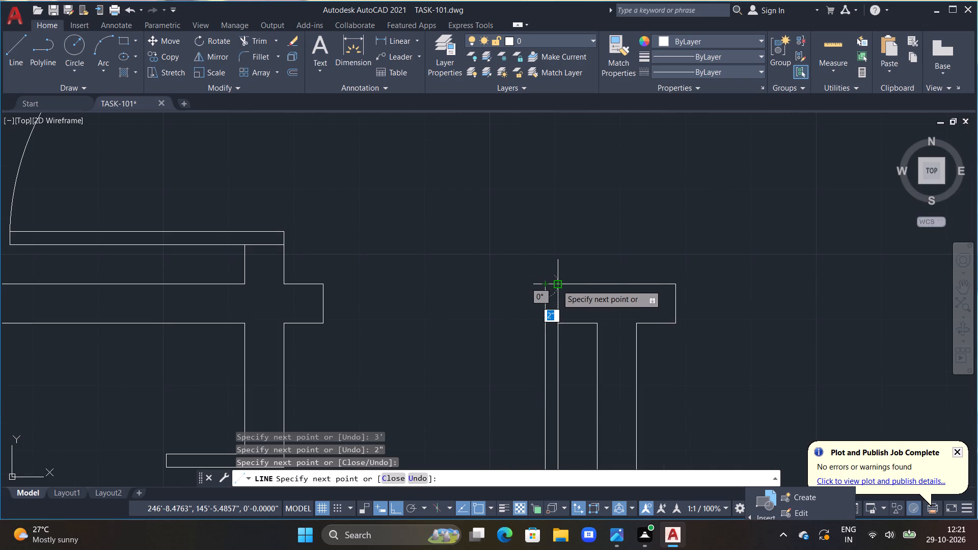
left_click(557, 285)
key("Escape")
Draw a three-point swing arc from the small room's east door leaf's outer end corners to the lower wall stub across the opening.
scroll(557, 293, "down", 3)
middle_click_drag(521, 319, 515, 261)
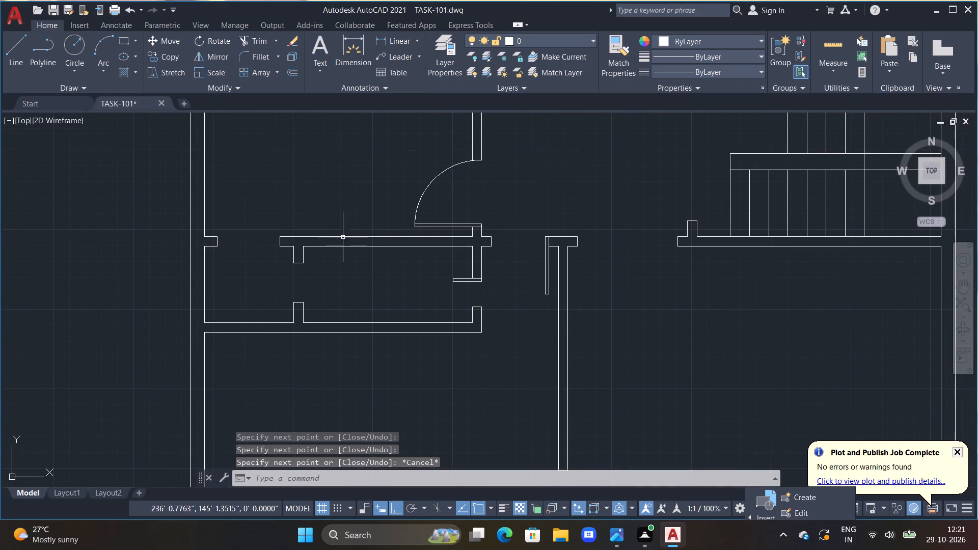
left_click(101, 37)
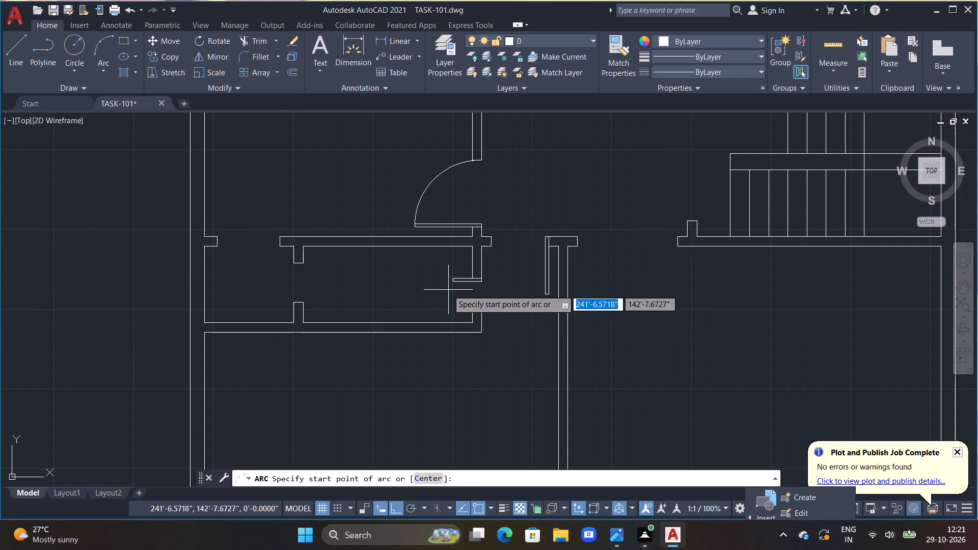
scroll(448, 289, "up", 3)
left_click(456, 240)
left_click(457, 253)
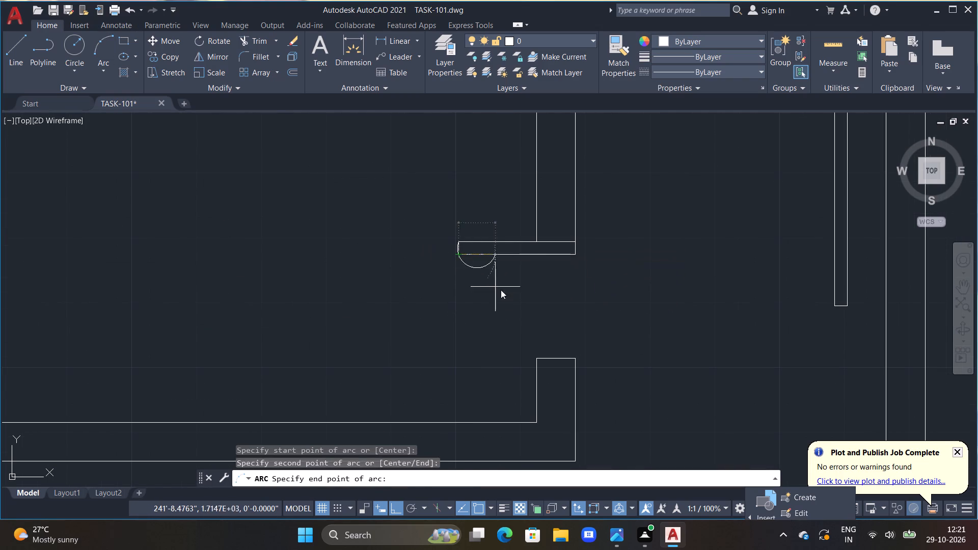
left_click(572, 357)
Draw a three-point swing arc from the 3' leaf's lower end corners to the wall end west of its opening.
scroll(614, 322, "down", 3)
middle_click_drag(638, 281, 567, 288)
scroll(570, 281, "up", 2)
left_click(114, 37)
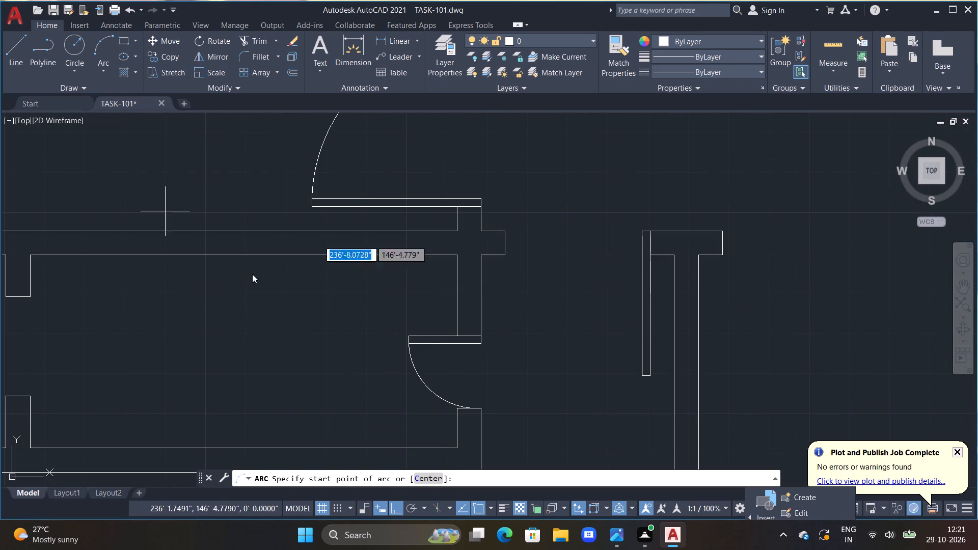
double_click(654, 374)
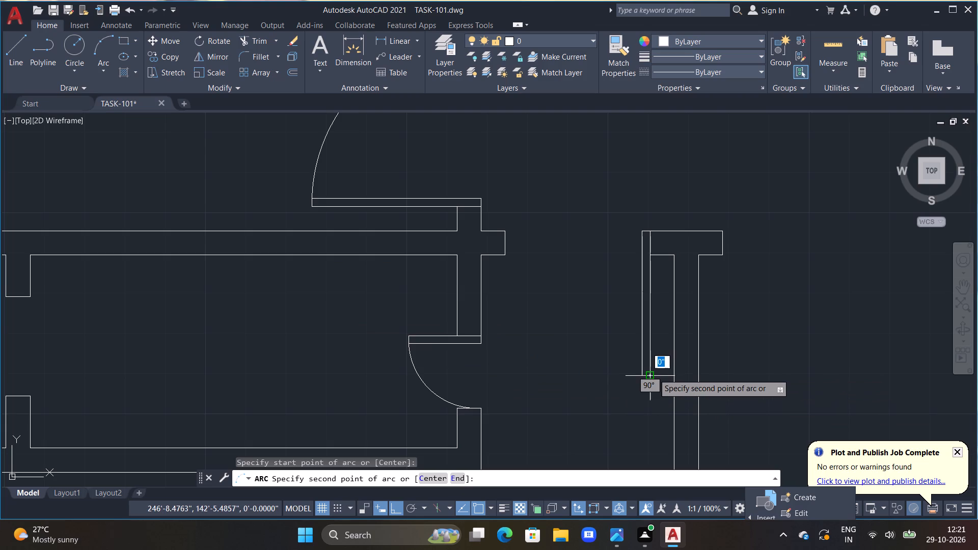
left_click(643, 373)
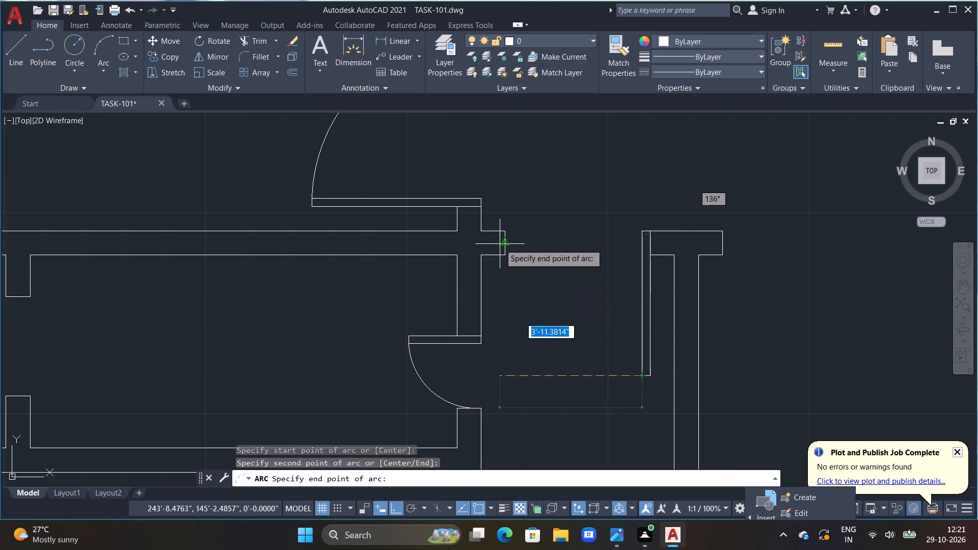
left_click(504, 232)
Draw a 3'6" by 2" door leaf extending west from the lower wall stub at the large southwest room's east opening.
scroll(559, 267, "down", 3)
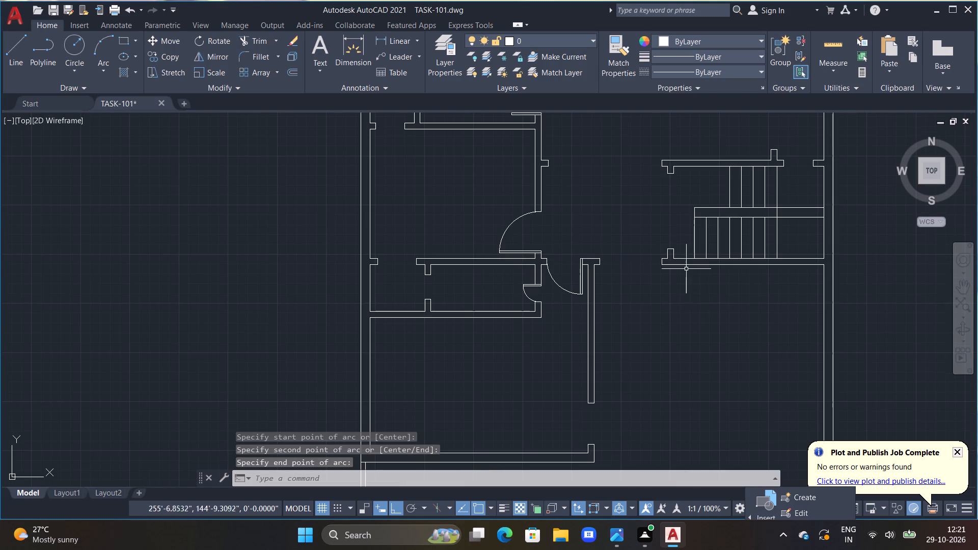
middle_click_drag(688, 350, 685, 247)
scroll(585, 318, "up", 2)
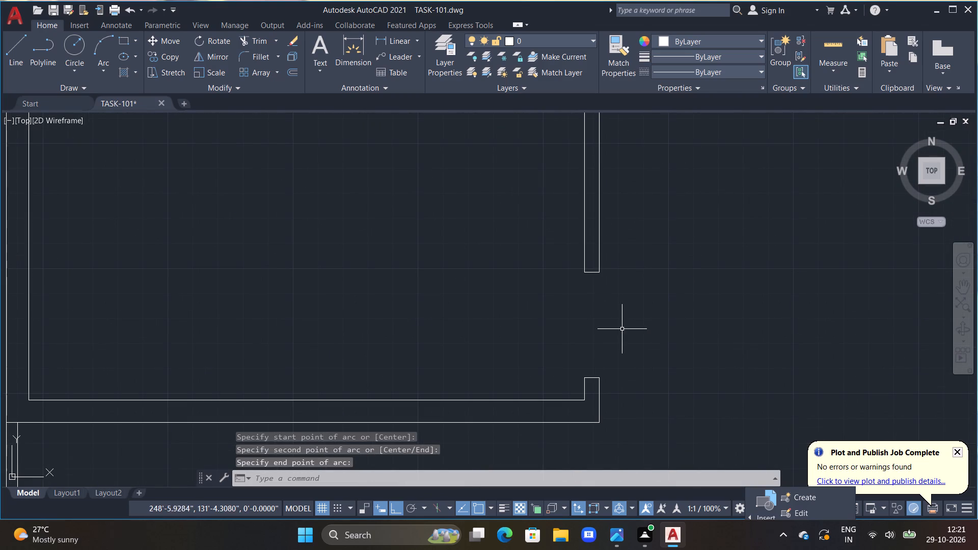
type("L")
key("space")
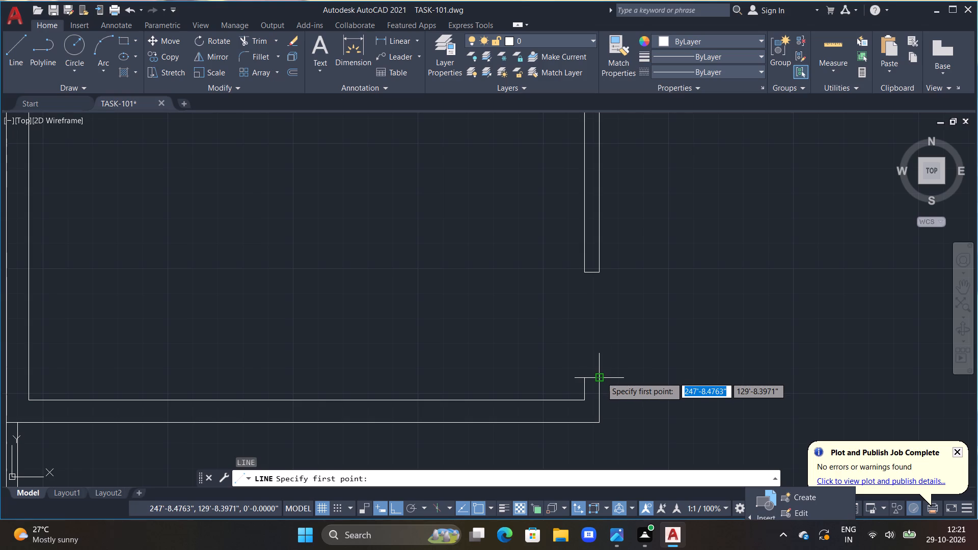
double_click(601, 377)
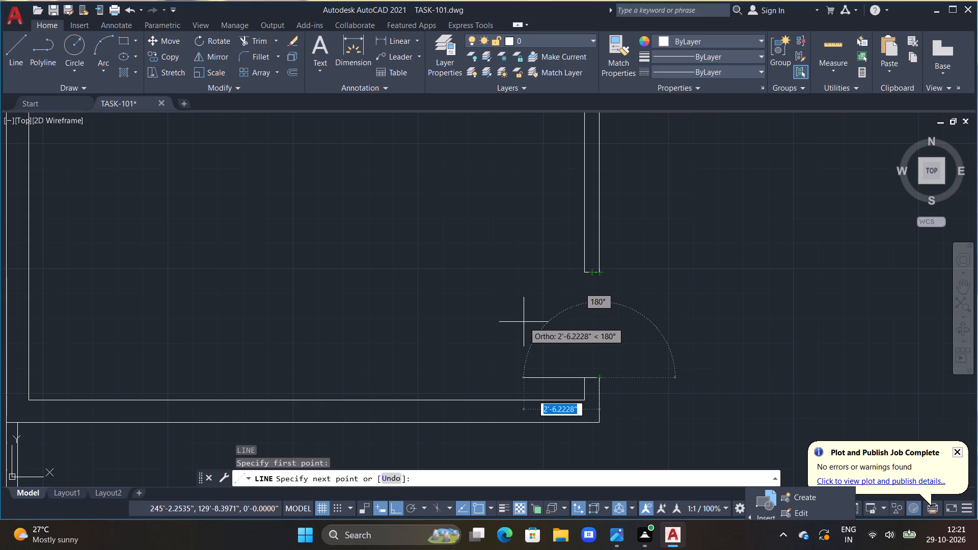
type("3'6\"")
key("Return")
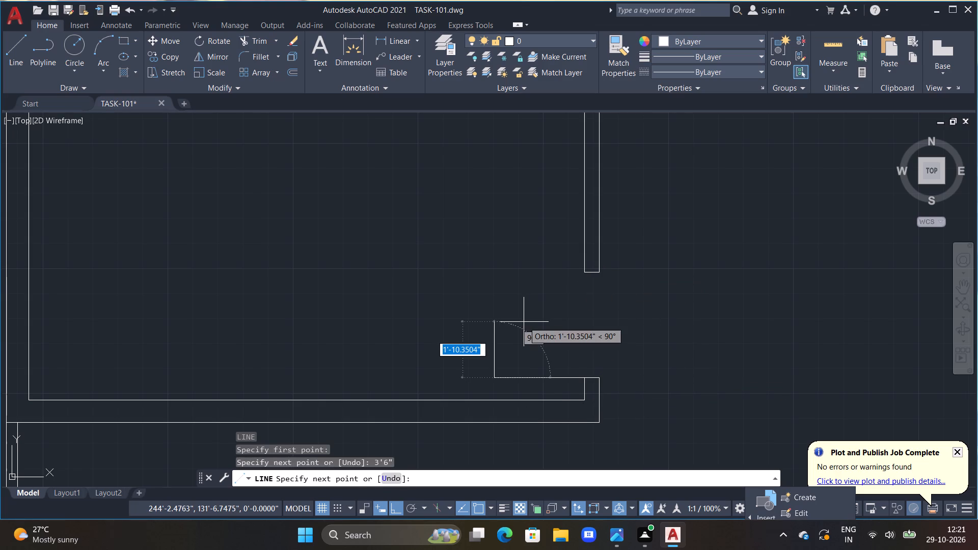
type("2\"")
key("Return")
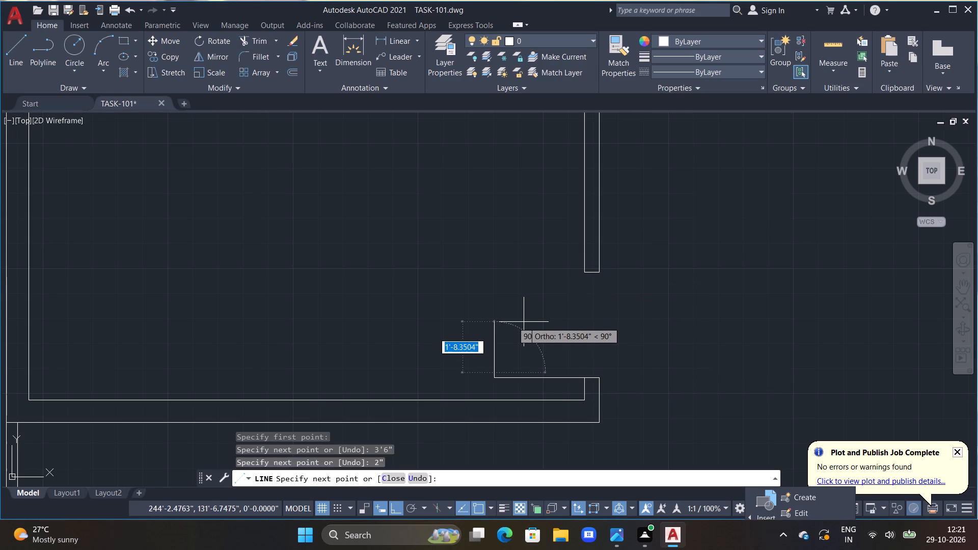
scroll(608, 368, "up", 2)
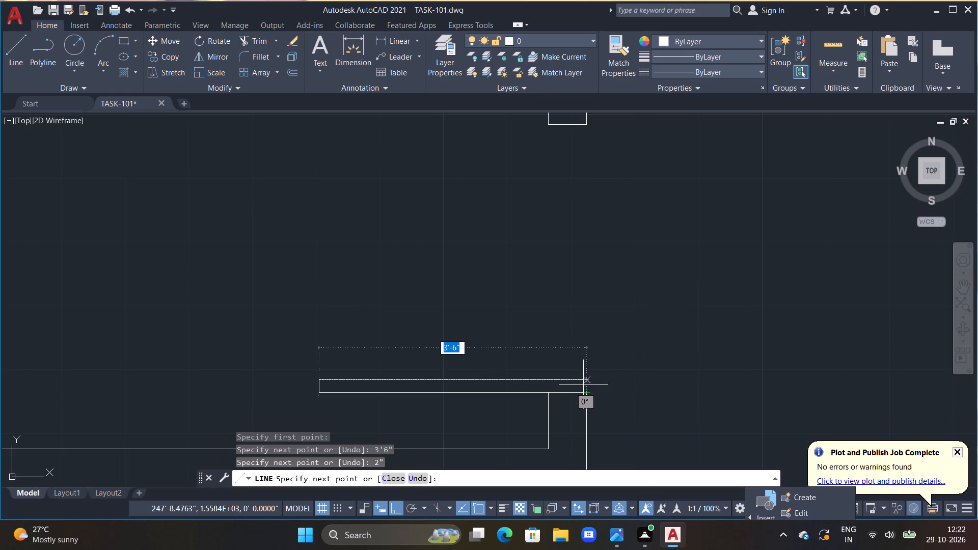
double_click(587, 379)
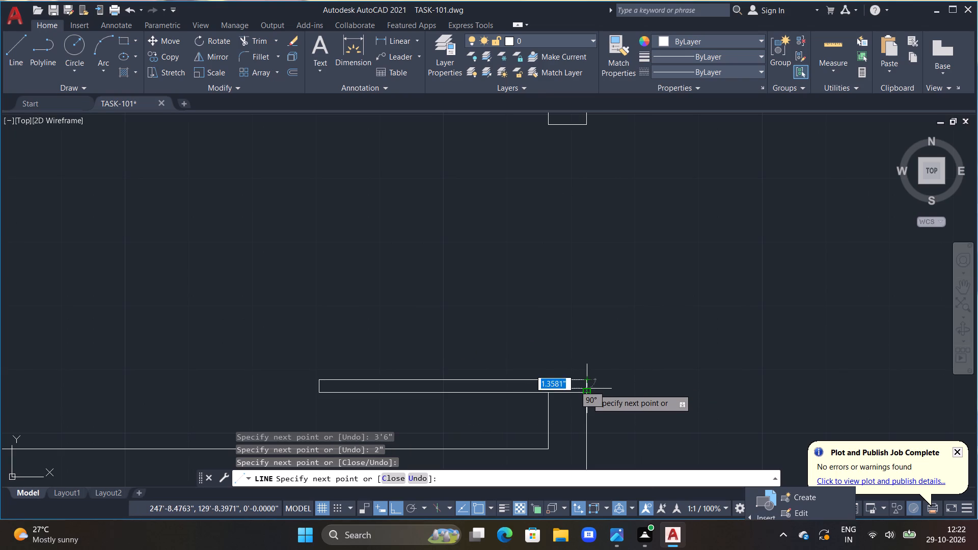
double_click(587, 392)
key("Escape")
Draw a three-point swing arc from the 3'6" leaf's outer end corners to the upper wall end across the opening.
scroll(433, 268, "down", 2)
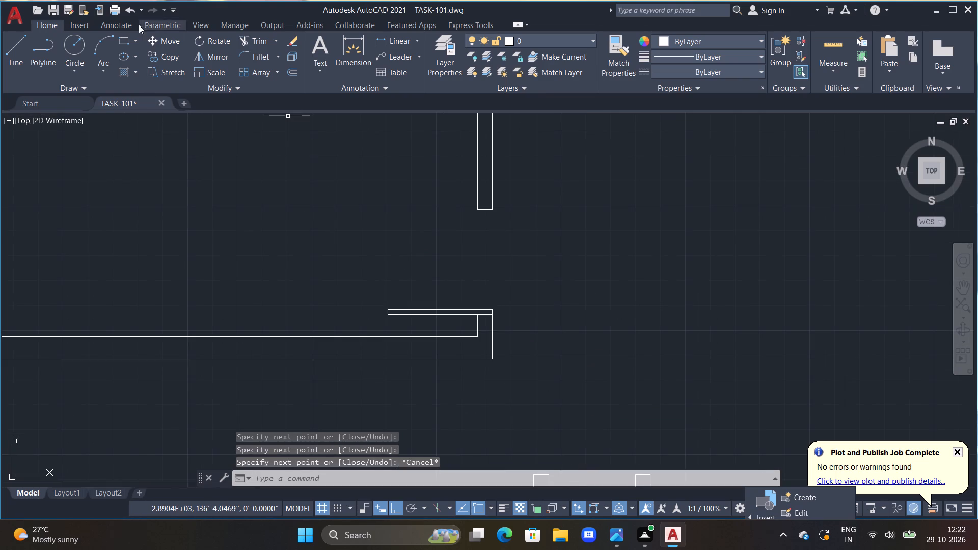
double_click(96, 40)
scroll(386, 308, "up", 3)
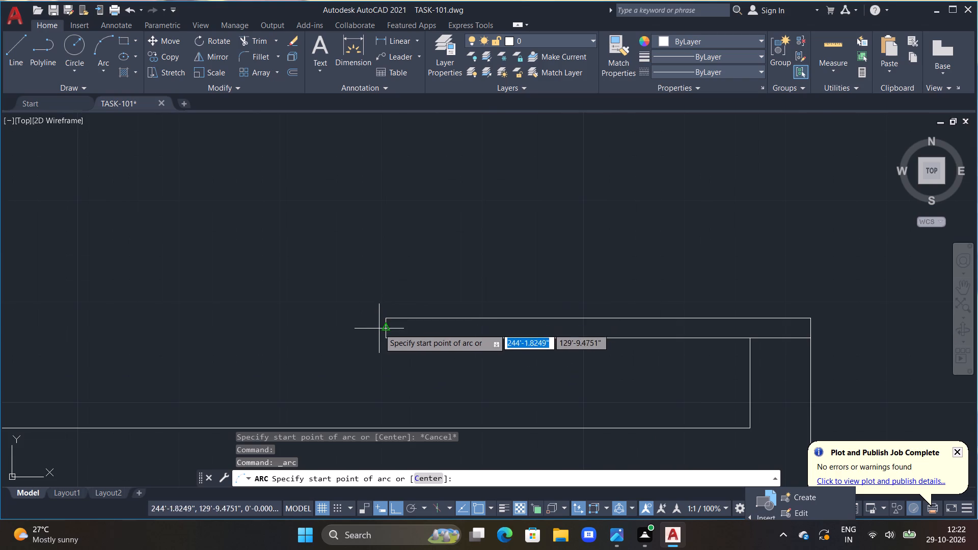
left_click(387, 337)
left_click(387, 314)
scroll(467, 213, "down", 3)
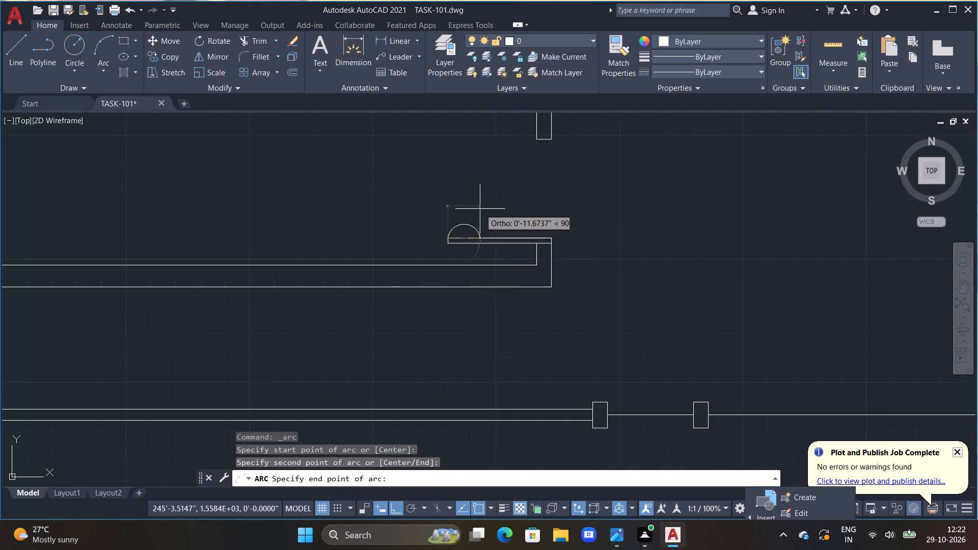
double_click(553, 140)
Draw a line along the south wall face across the wide opening southwest of the staircase, retracing it to its midpoint and back.
scroll(618, 170, "down", 3)
middle_click_drag(621, 176, 611, 188)
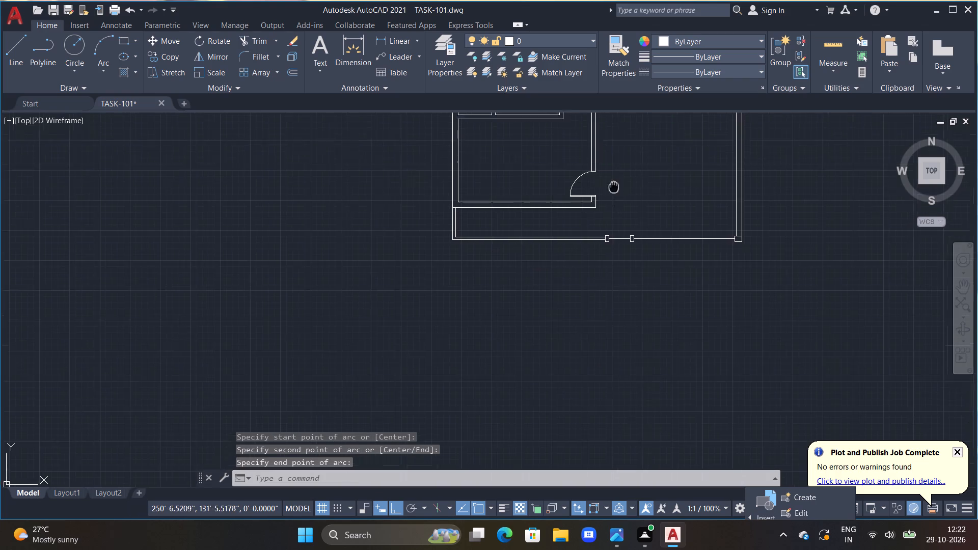
middle_click_drag(611, 188, 487, 311)
scroll(490, 315, "up", 1)
middle_click_drag(482, 229, 519, 344)
scroll(510, 279, "up", 2)
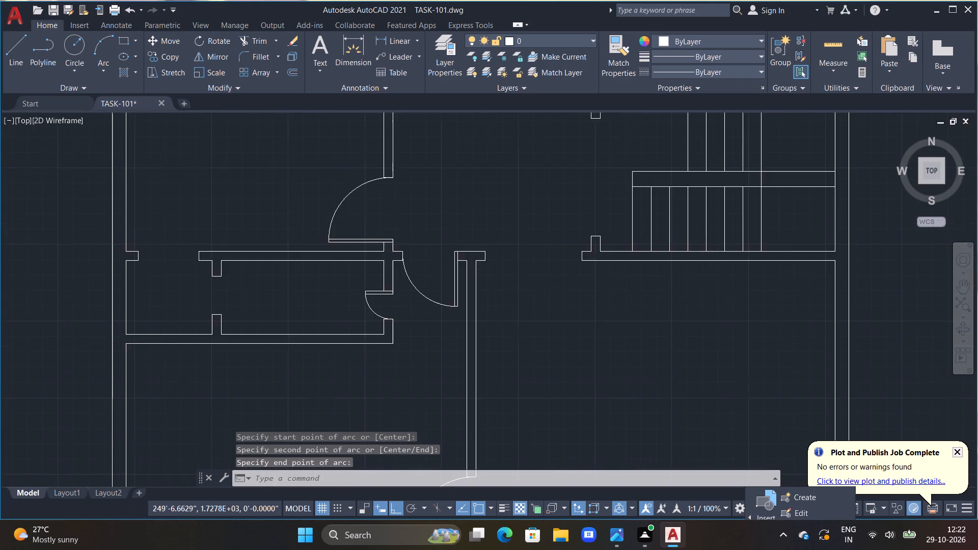
key("Escape")
key("l")
key("space")
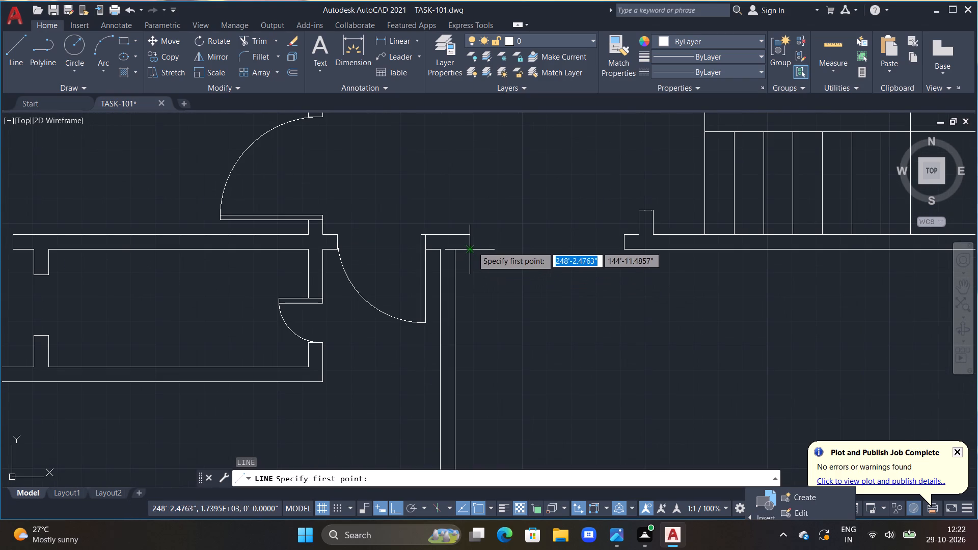
left_click(472, 246)
double_click(626, 250)
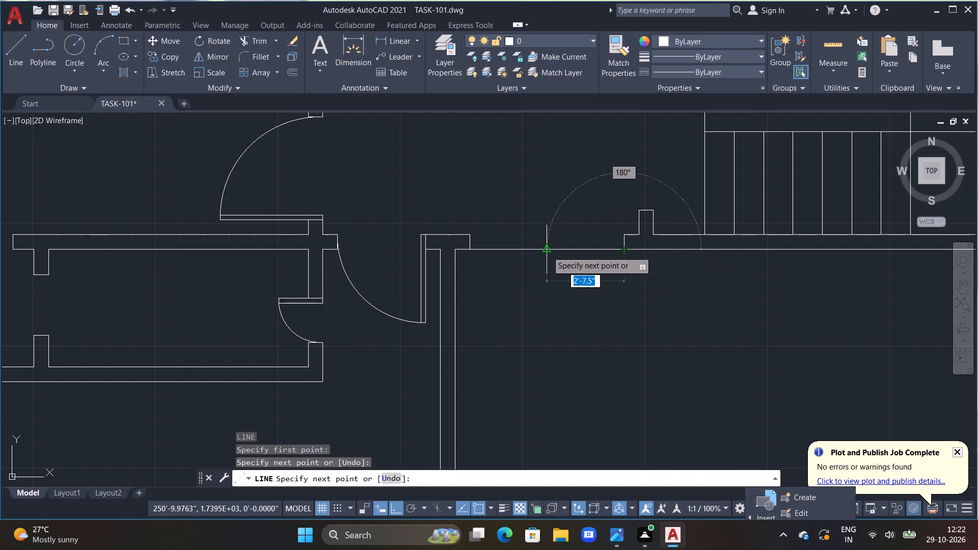
left_click(542, 251)
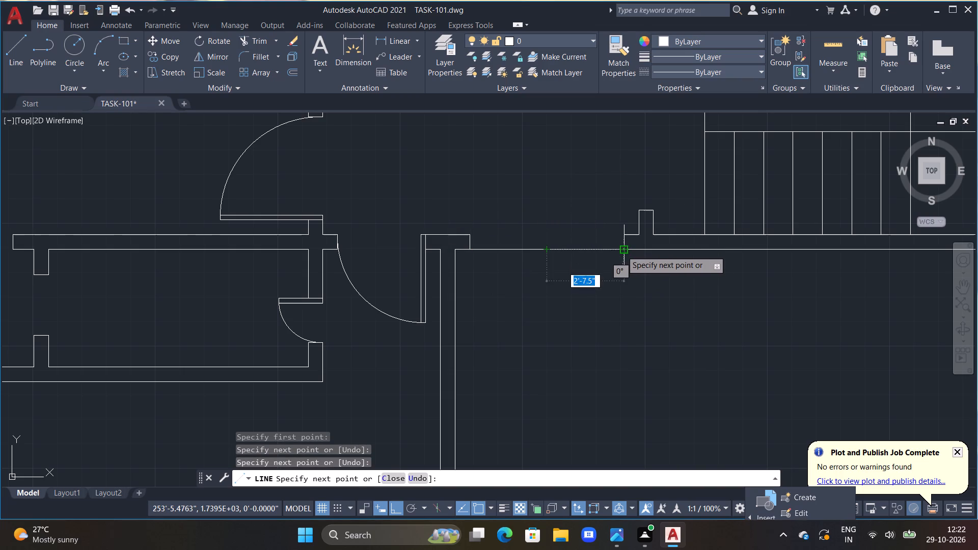
left_click(621, 251)
Draw a 2'6" by 2" door leaf north from the wide opening's east corner, running its inner side south past the line across the opening.
type("2'6\"")
key("Return")
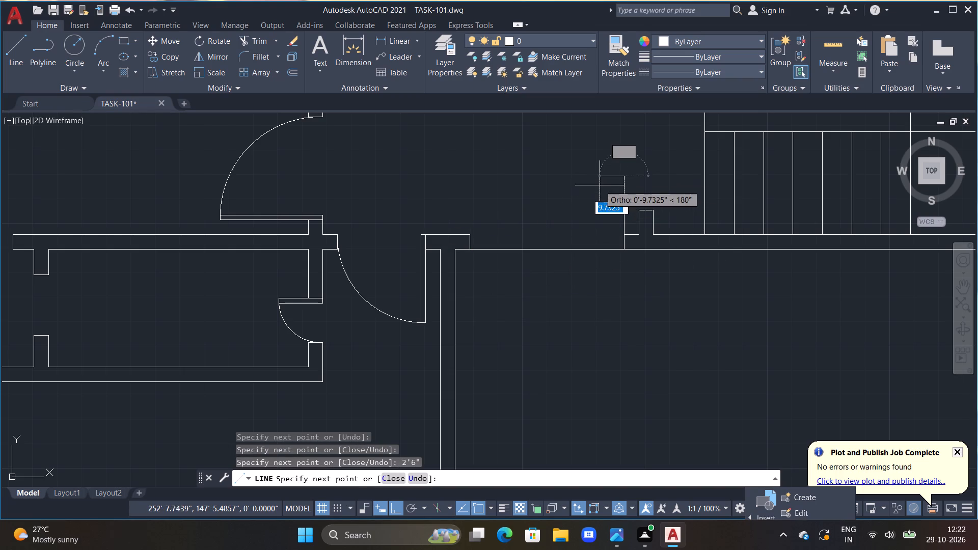
type("2\"")
key("Return")
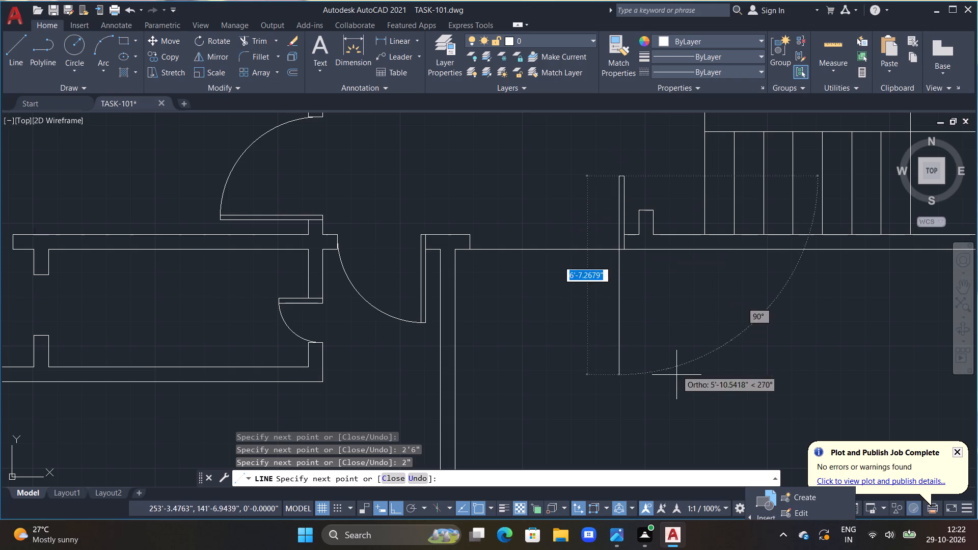
left_click(662, 312)
key("Escape")
Draw a matching 2'6" by 2" door leaf north from the wide opening's west corner, running its inner side south past the crossing line.
key("l")
key("space")
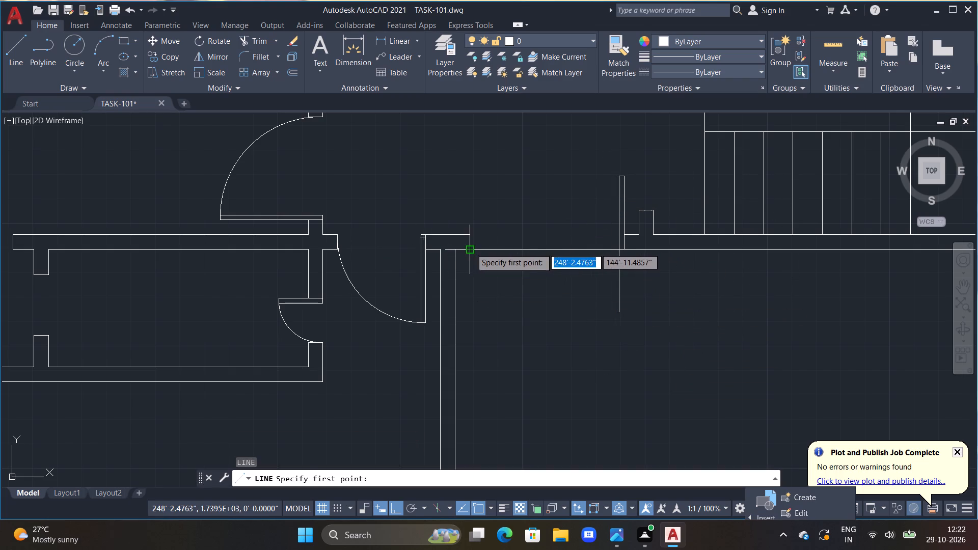
left_click_drag(471, 248, 471, 242)
type("2'6\"")
key("Return")
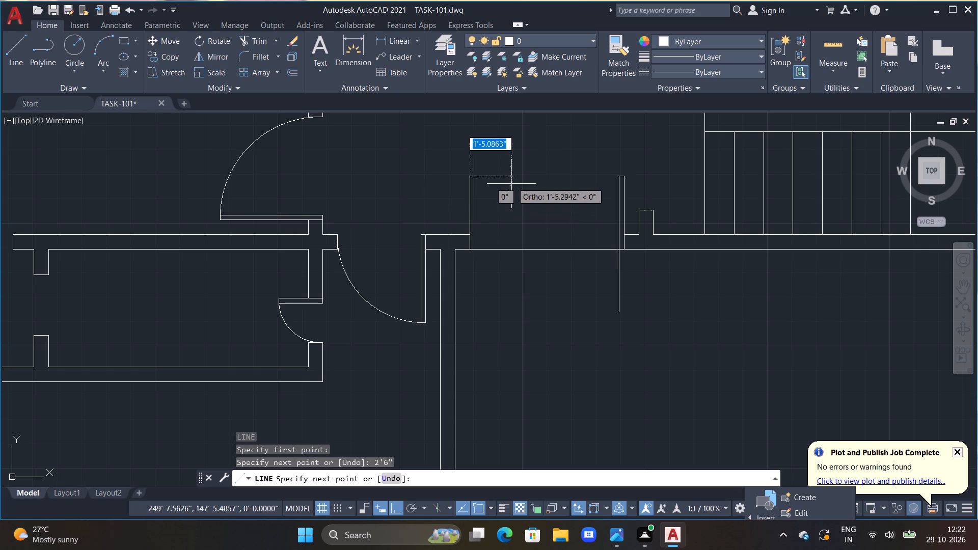
type("2\"")
key("Return")
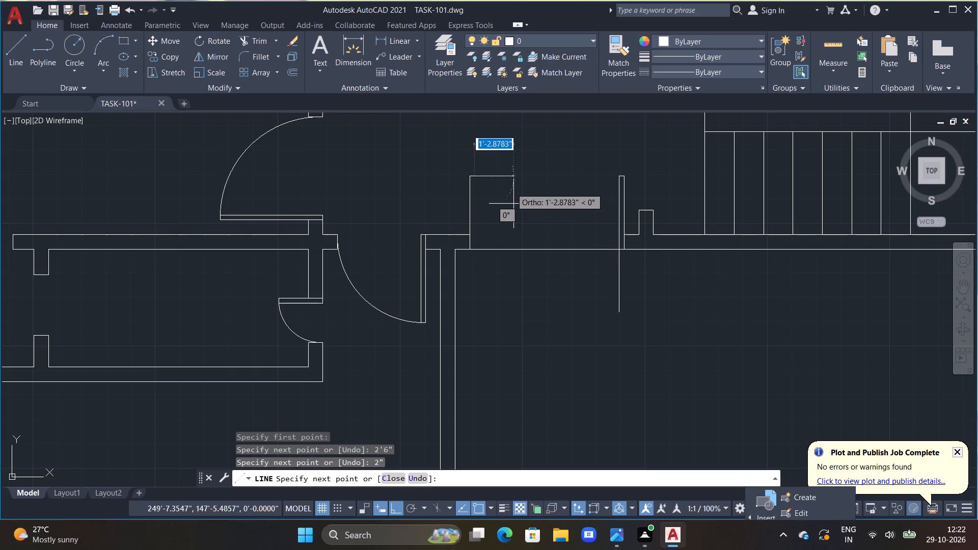
left_click(537, 320)
key("Escape")
Trim the inner sides of both double-door leaves where they run south past the line across the opening.
type("TR")
key("space")
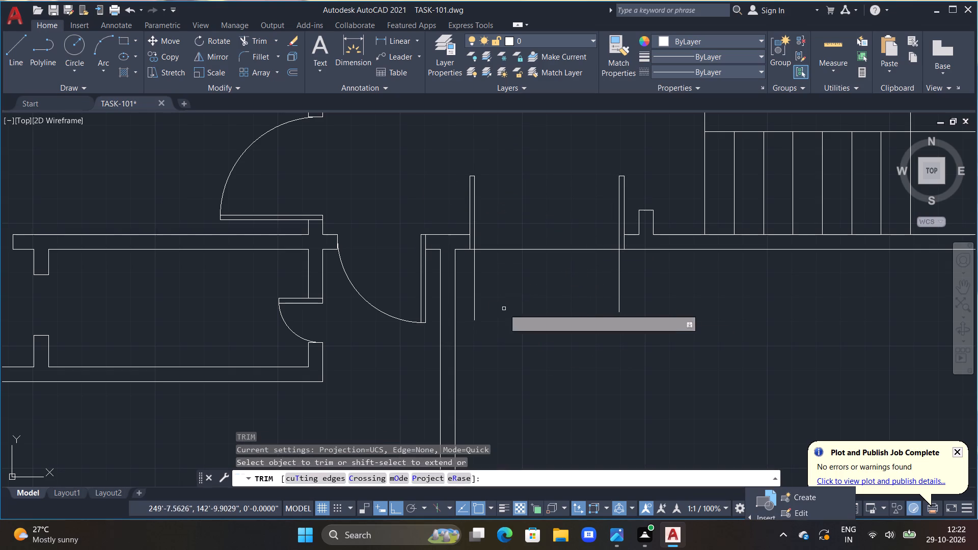
left_click_drag(477, 281, 487, 279)
left_click_drag(492, 279, 622, 277)
left_click_drag(475, 269, 484, 269)
key("Escape")
key("Escape")
key("Escape")
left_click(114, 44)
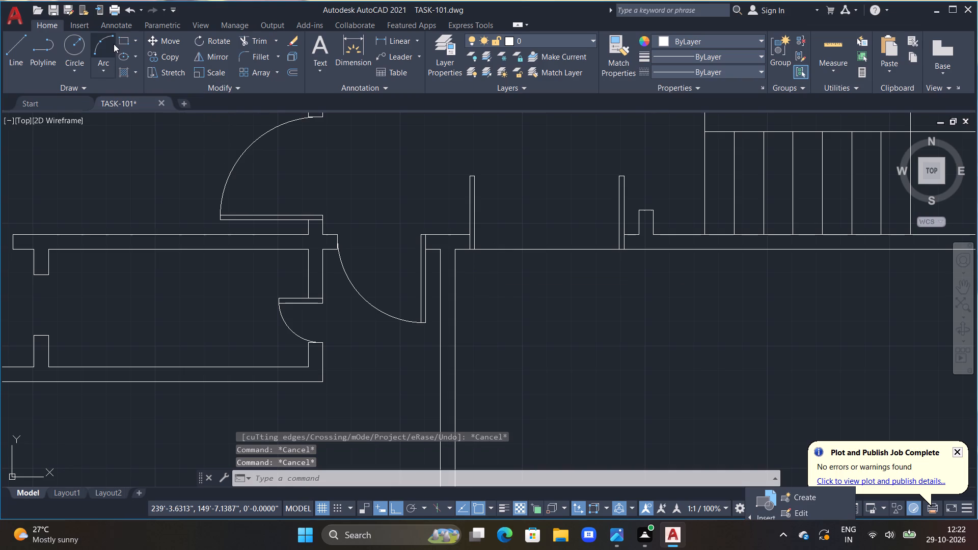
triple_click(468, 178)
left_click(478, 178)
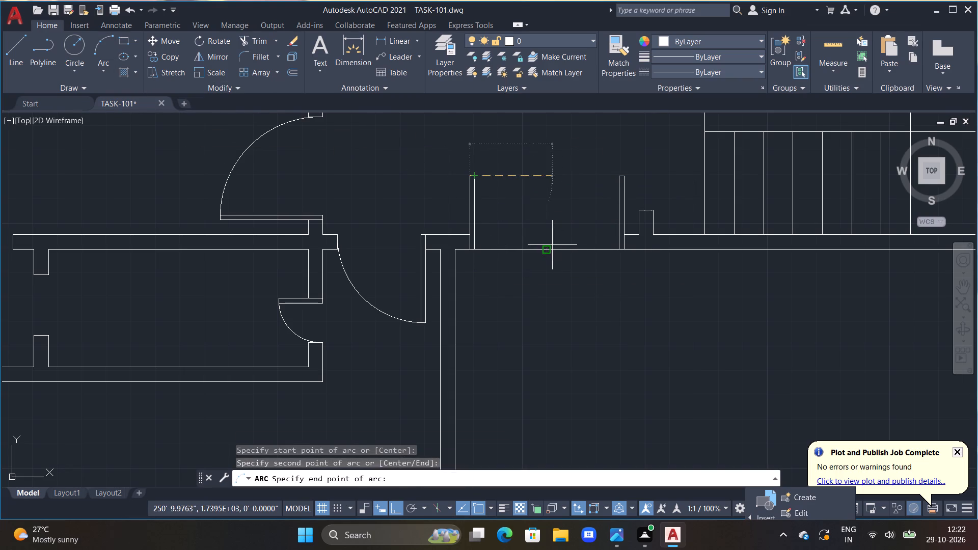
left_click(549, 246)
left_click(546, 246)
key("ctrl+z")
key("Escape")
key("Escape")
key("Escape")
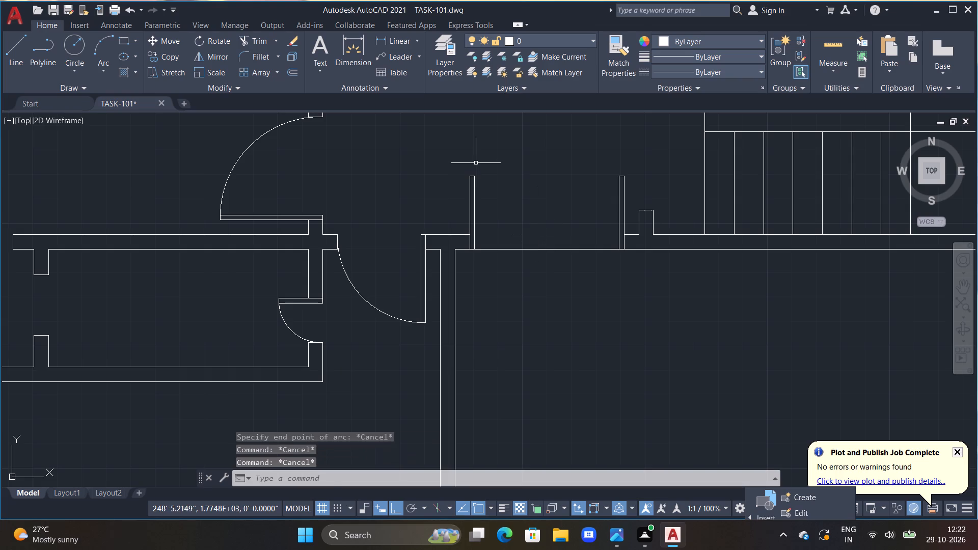
Draw a three-point swing arc from the west leaf's outer end corners to the midpoint of the line across the double-door opening.
scroll(475, 163, "up", 2)
left_click(98, 48)
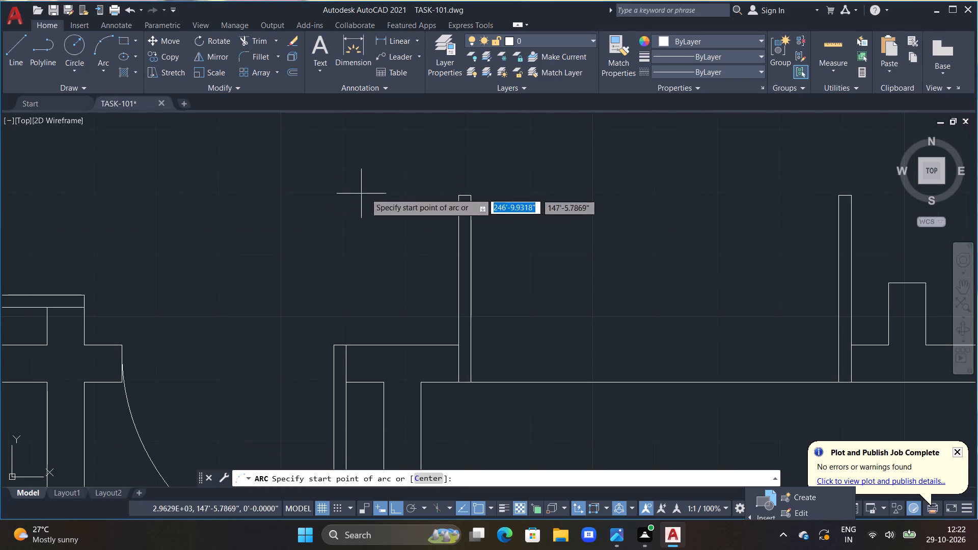
left_click(455, 196)
left_click(472, 195)
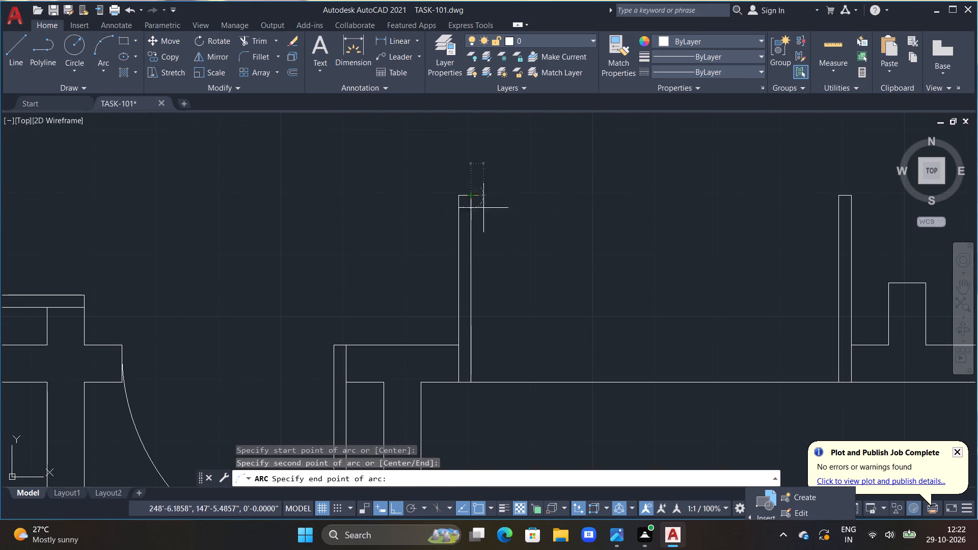
double_click(654, 382)
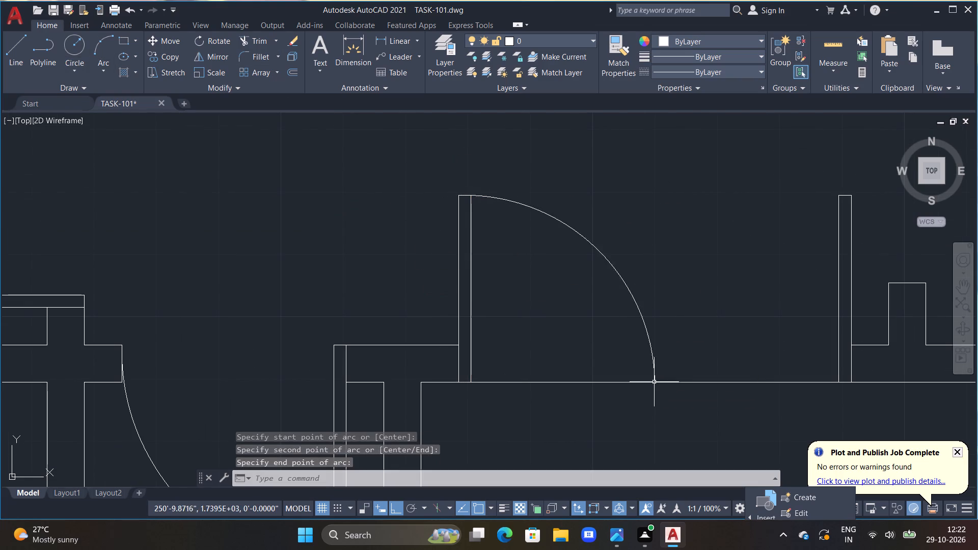
Draw a matching three-point swing arc from the east leaf's outer end corners to the end of the west leaf's arc.
middle_click_drag(697, 268, 550, 270)
left_click(107, 51)
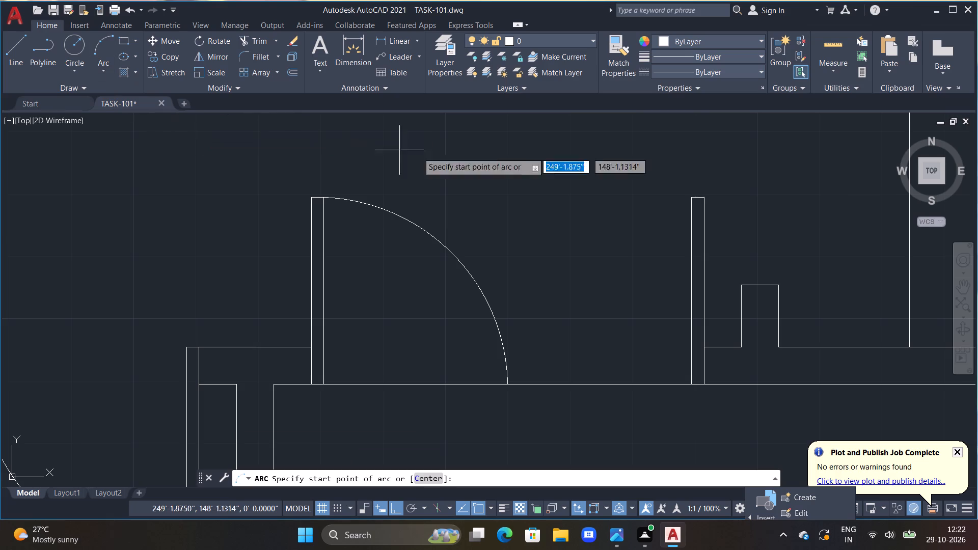
double_click(705, 197)
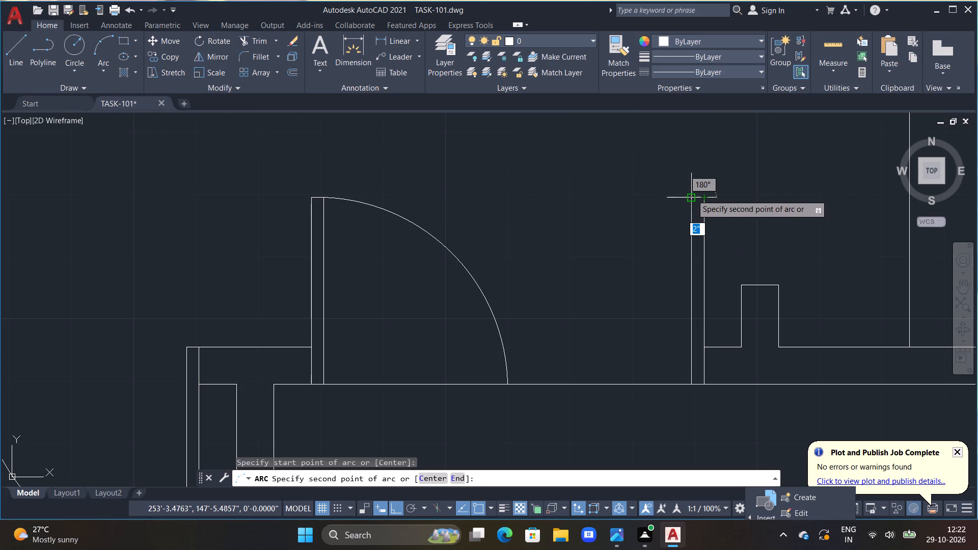
left_click(689, 194)
double_click(508, 376)
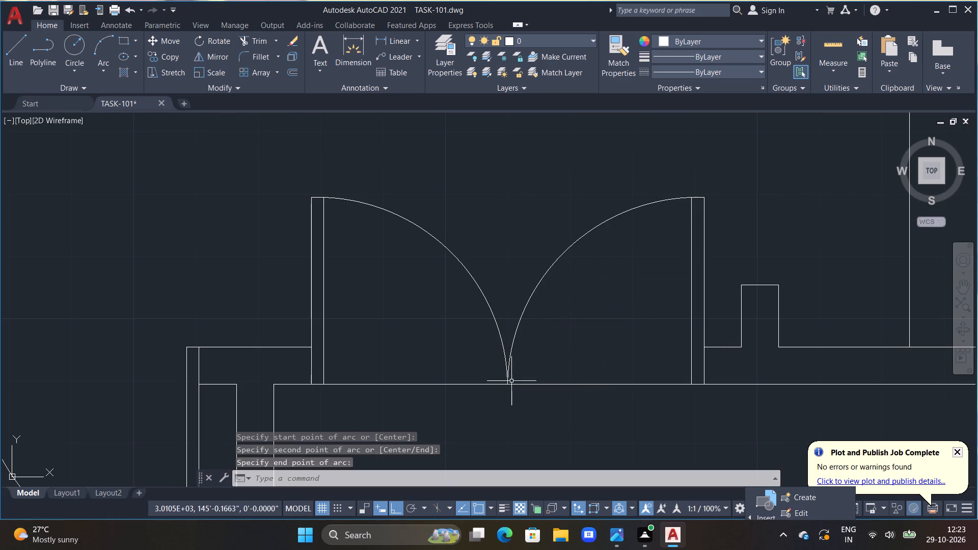
Draw a 1' deep, 5'-6" wide step outline south of the double door, from the east leaf's corner west and back up to the wall face.
scroll(575, 409, "down", 2)
scroll(561, 328, "down", 1)
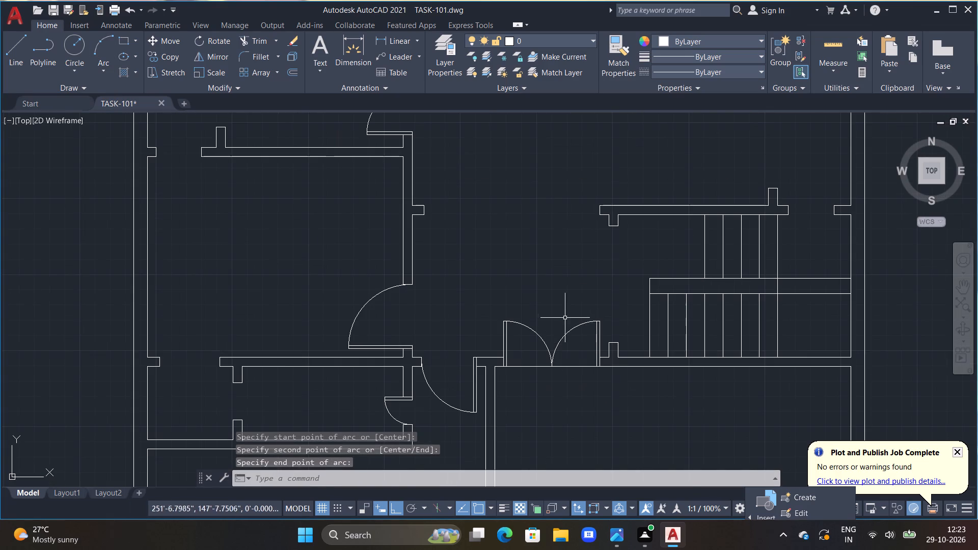
middle_click_drag(552, 389, 528, 319)
scroll(488, 306, "up", 2)
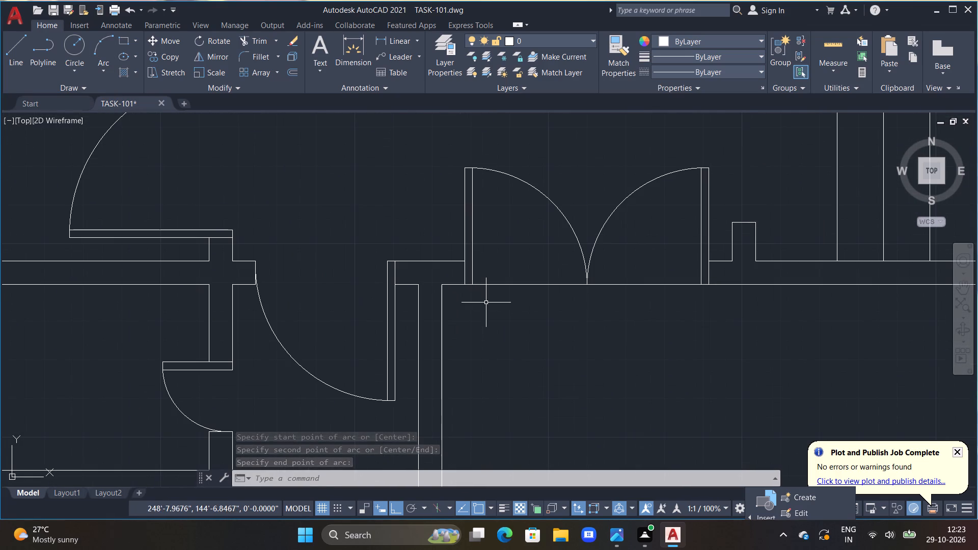
scroll(461, 299, "up", 1)
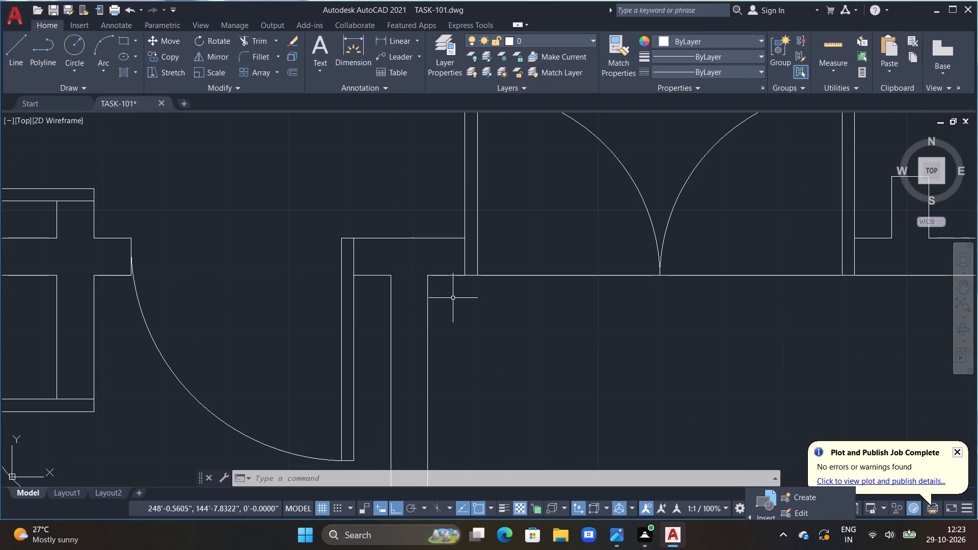
key("l")
key("space")
scroll(721, 313, "down", 1)
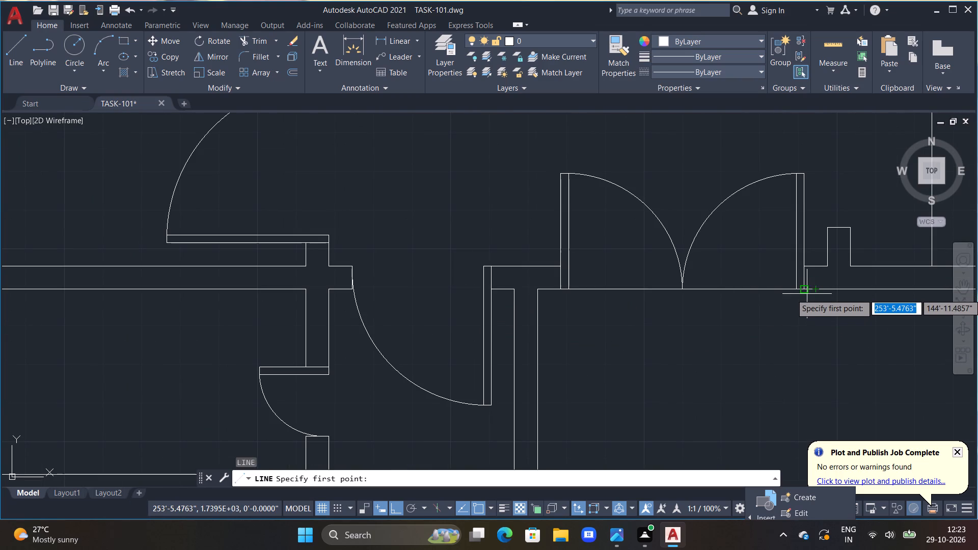
left_click(806, 291)
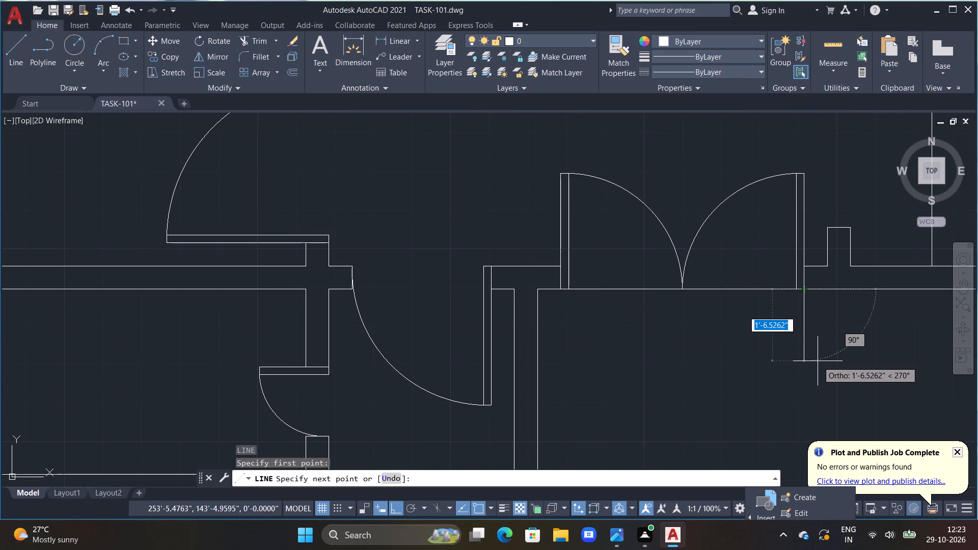
type("1'")
key("Return")
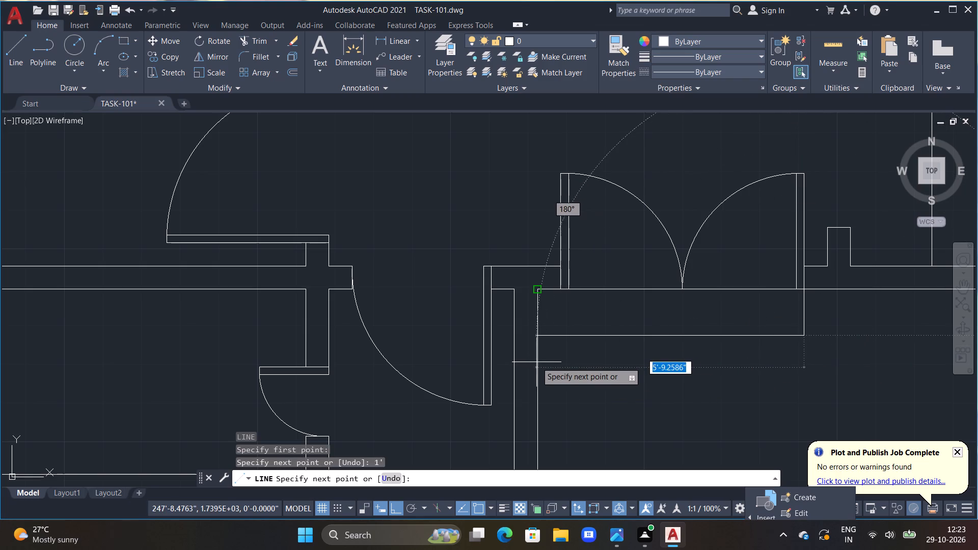
scroll(533, 352, "up", 1)
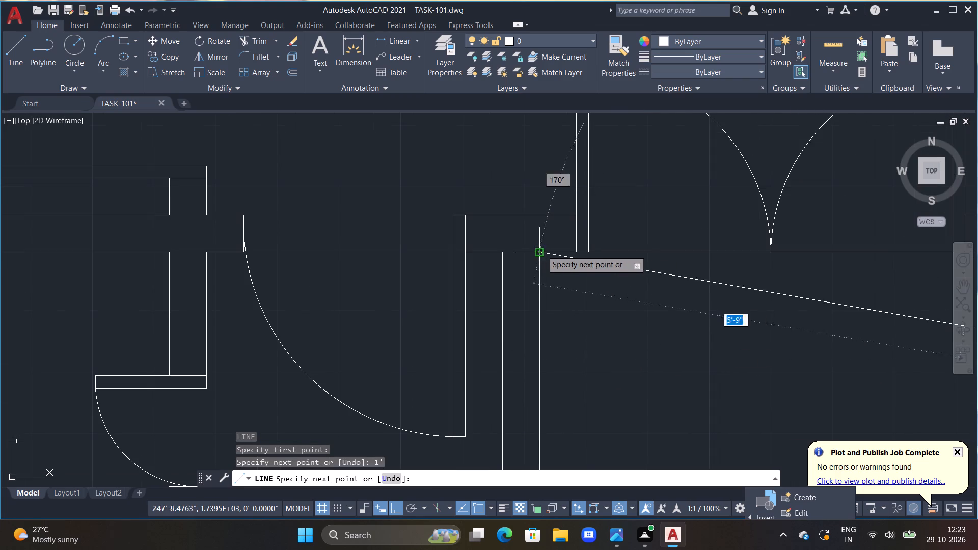
double_click(556, 327)
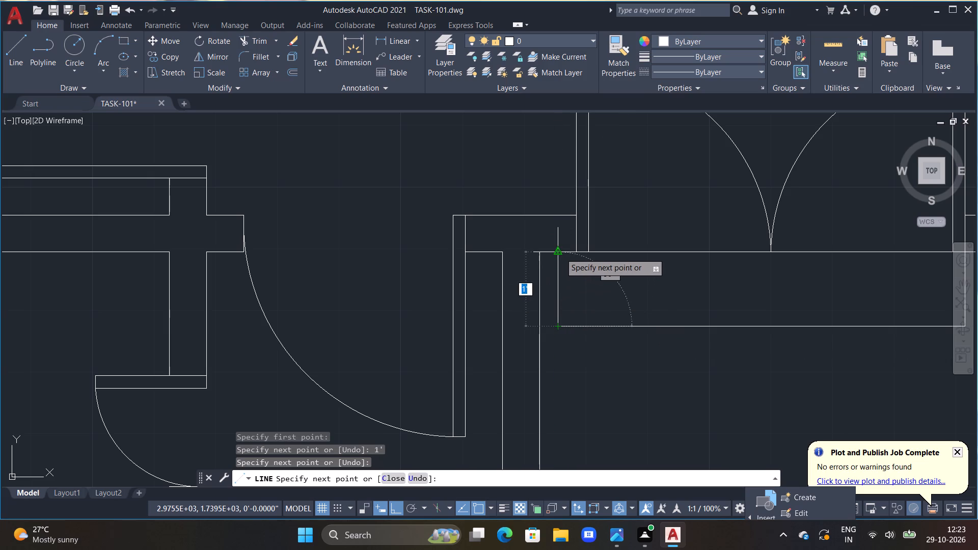
left_click(560, 253)
key("Escape")
scroll(629, 271, "down", 2)
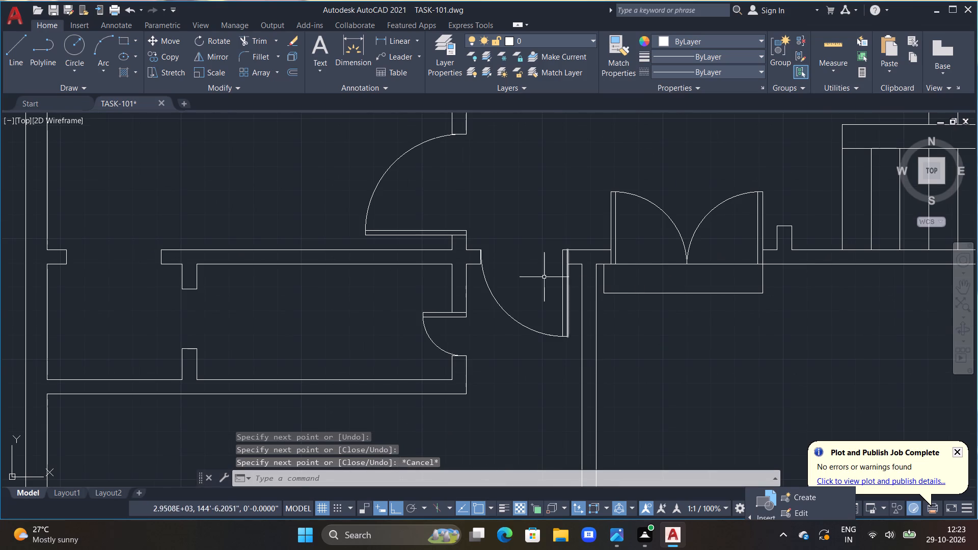
Offset the step outline's south edge 0.5' north toward the double door.
scroll(345, 166, "up", 1)
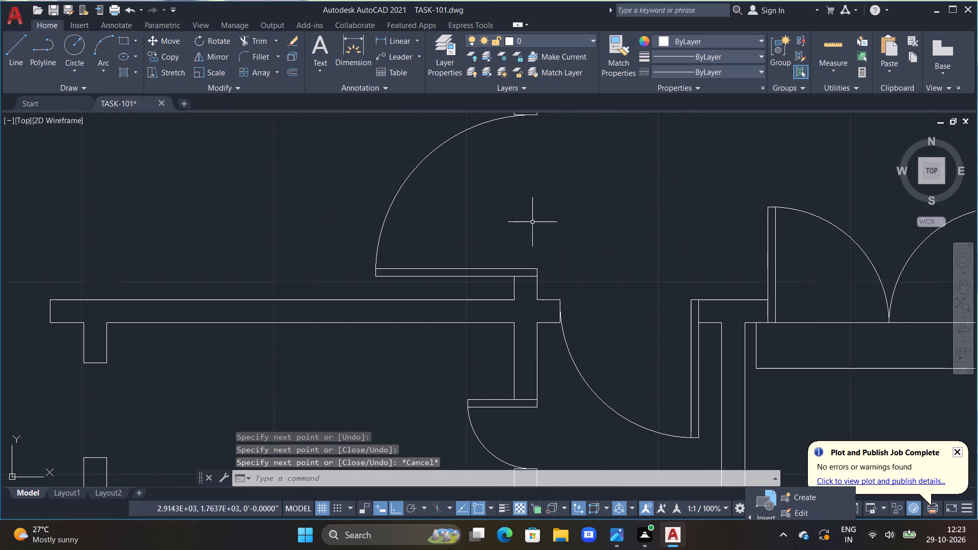
scroll(608, 329, "down", 2)
middle_click_drag(750, 390, 610, 360)
scroll(585, 291, "up", 2)
key("Escape")
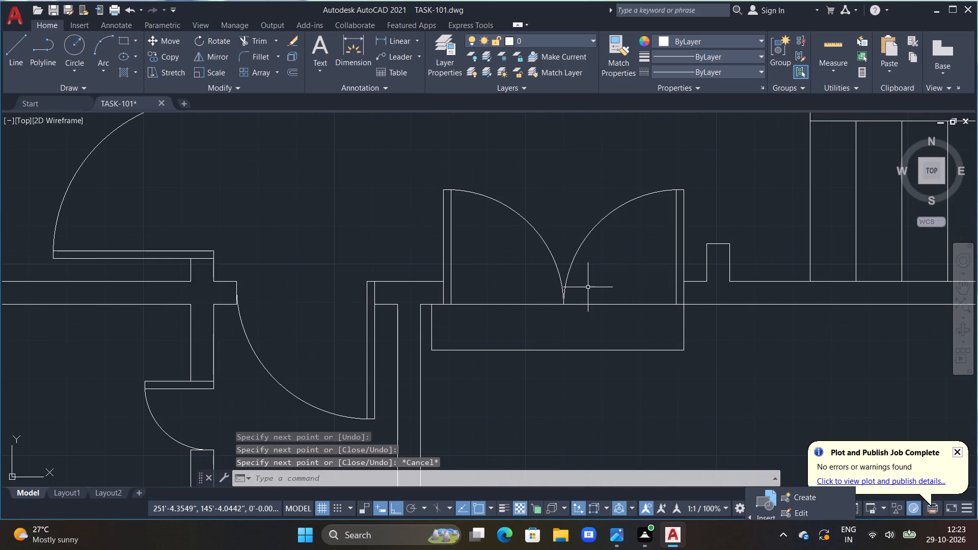
type("OFF 0.5'")
key("Return")
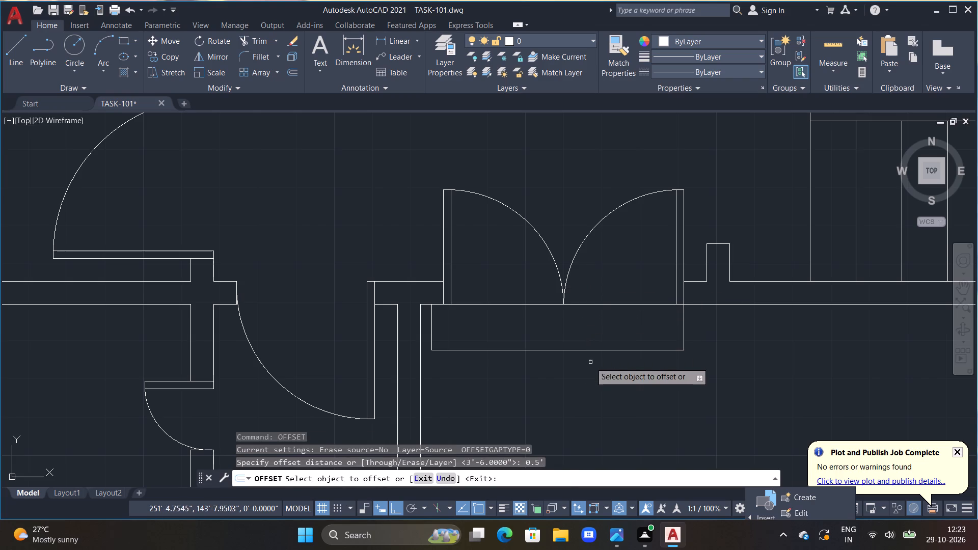
left_click_drag(592, 350, 590, 341)
left_click(583, 325)
scroll(640, 343, "down", 2)
middle_click_drag(701, 342, 671, 342)
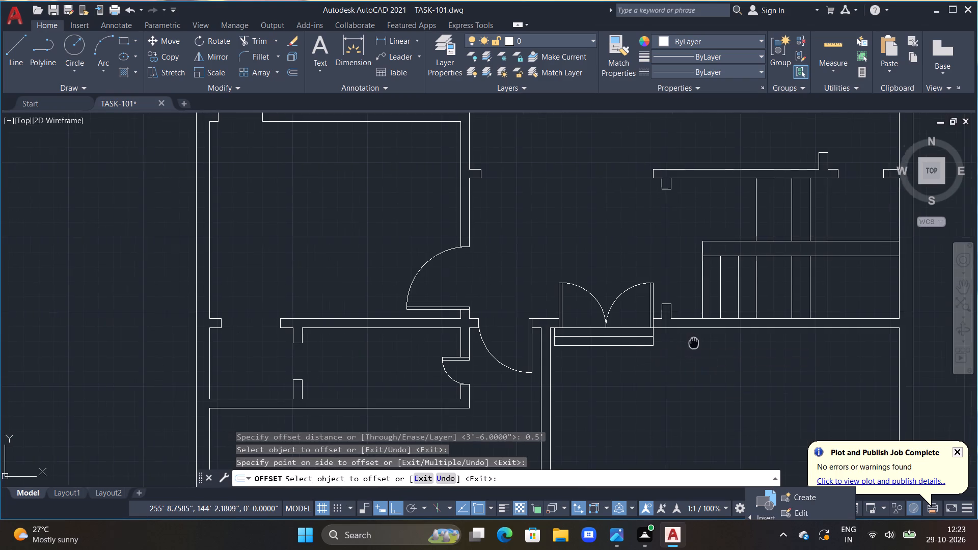
middle_click_drag(671, 342, 468, 341)
scroll(538, 341, "down", 1)
middle_click_drag(347, 246, 347, 246)
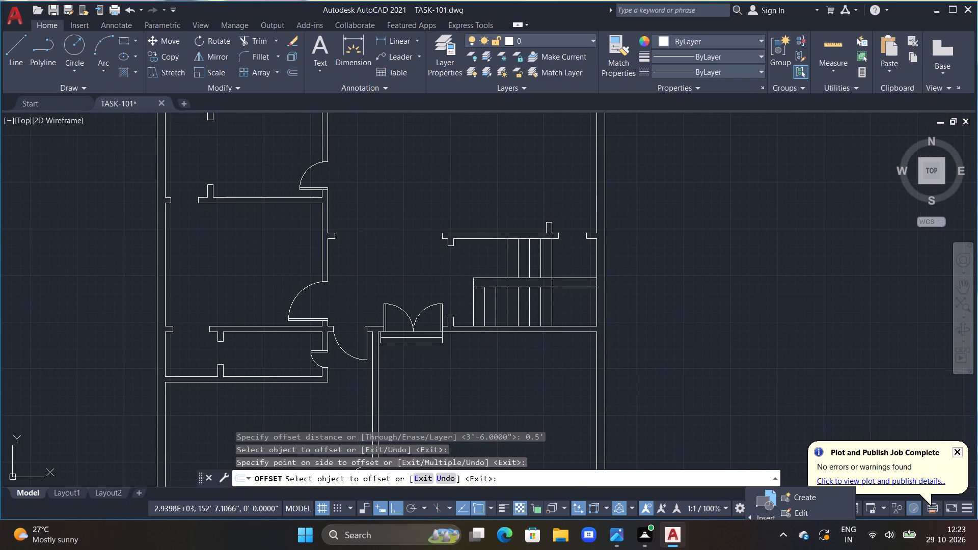
middle_click_drag(347, 246, 424, 332)
middle_click_drag(465, 264, 448, 388)
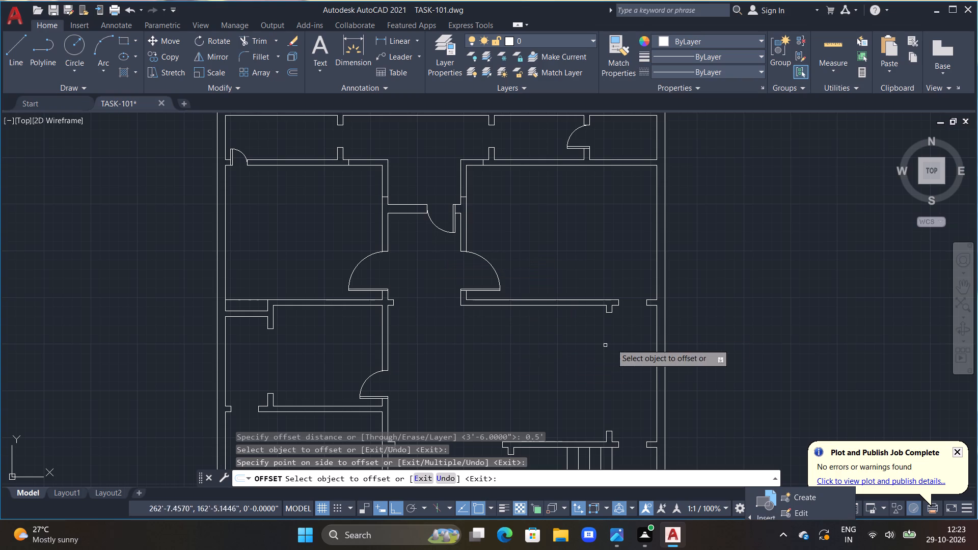
middle_click_drag(438, 249, 494, 344)
middle_click_drag(394, 264, 445, 347)
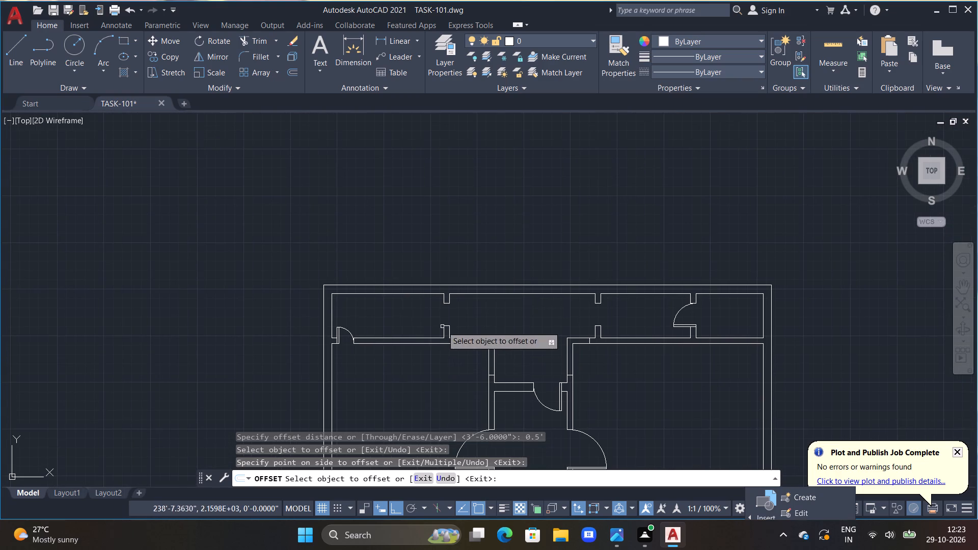
key("Escape")
key("Escape")
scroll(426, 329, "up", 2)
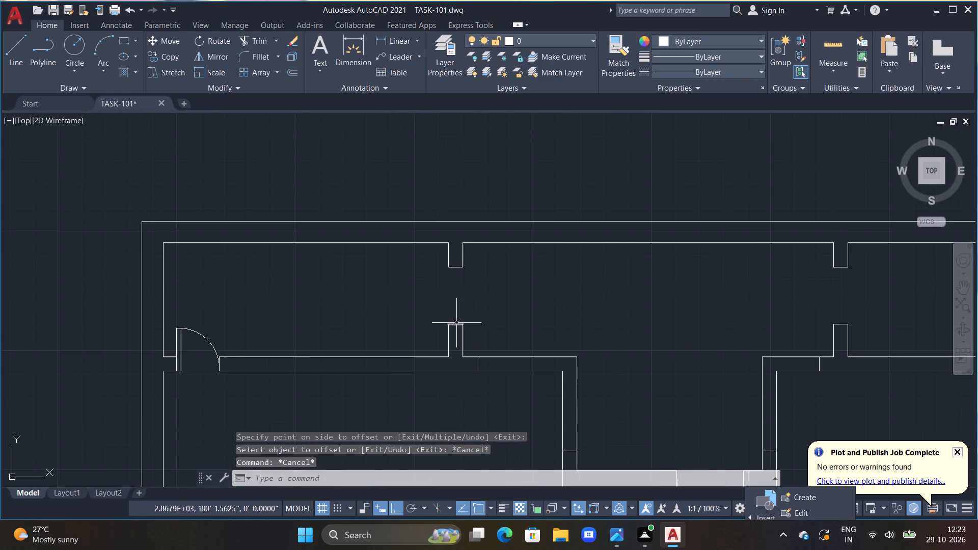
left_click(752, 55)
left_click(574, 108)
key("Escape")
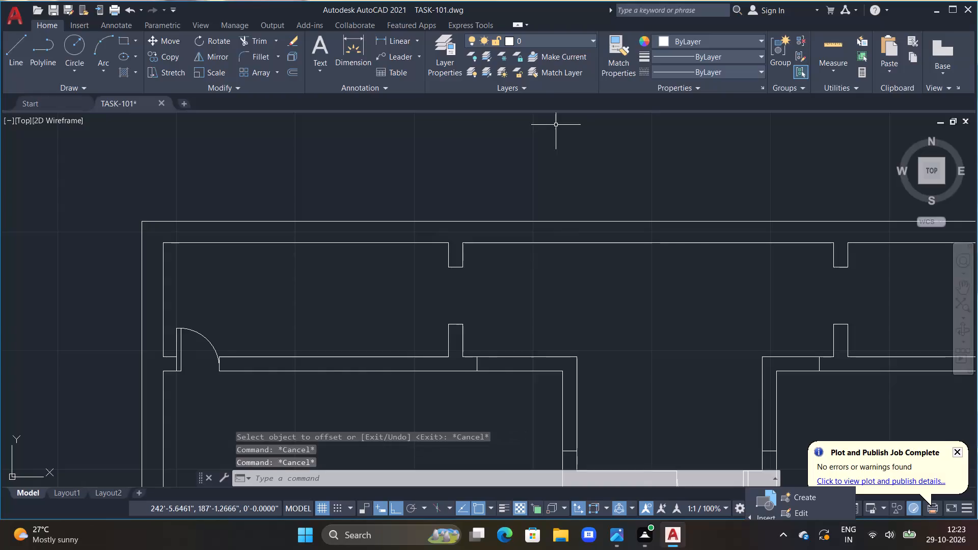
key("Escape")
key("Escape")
Draw window lines across the gap between the western wall stubs in the north strip, along the west face, middle and east face, 3" apart.
scroll(450, 262, "up", 2)
middle_click_drag(455, 281, 464, 213)
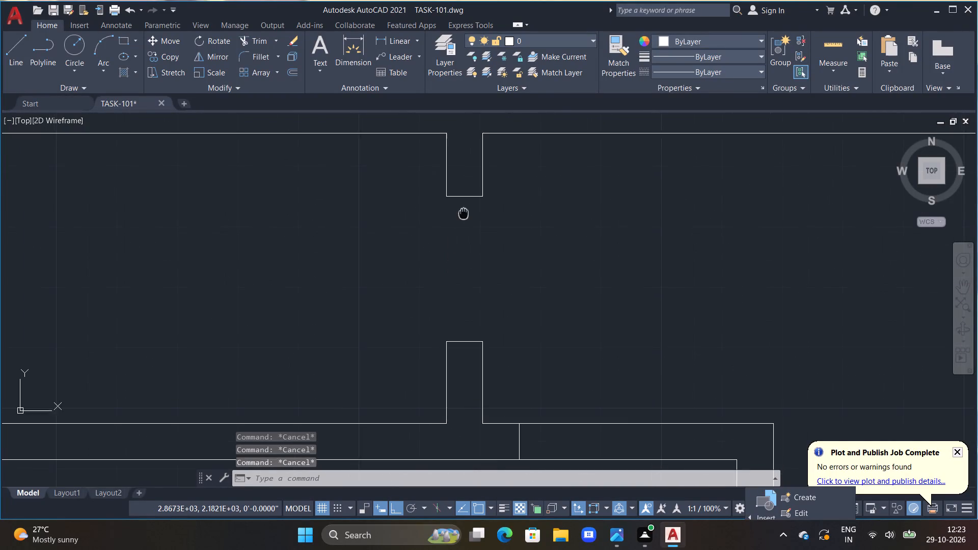
key("l")
key("space")
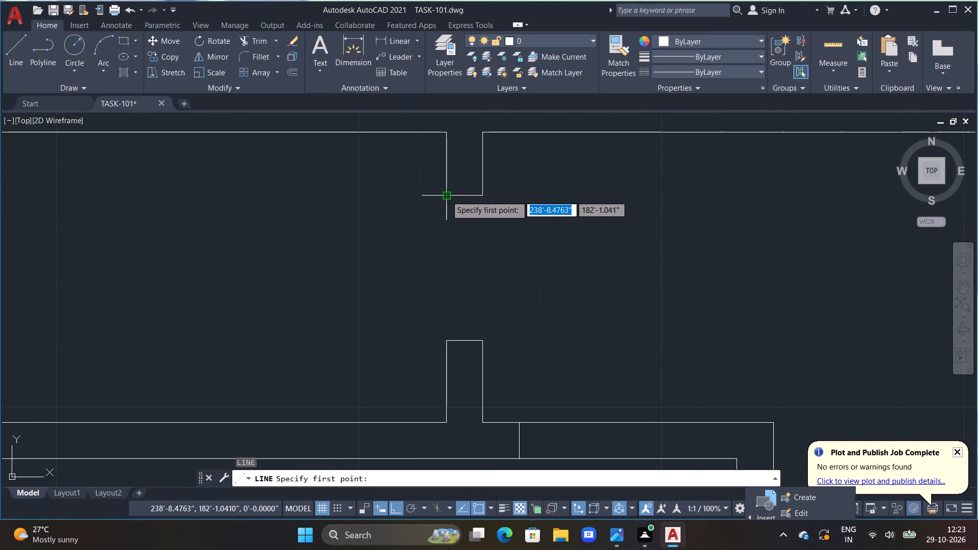
left_click(446, 196)
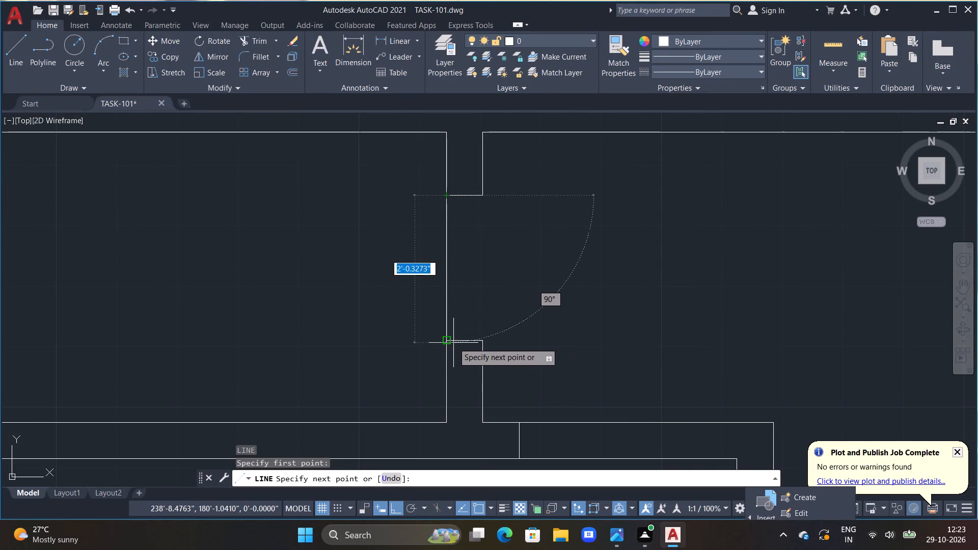
left_click(447, 340)
left_click(468, 341)
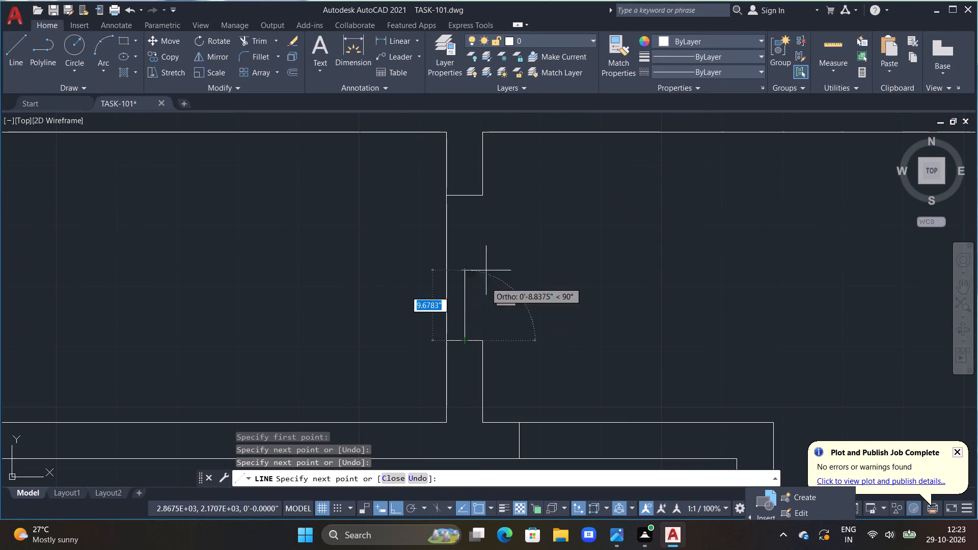
left_click_drag(463, 194, 470, 194)
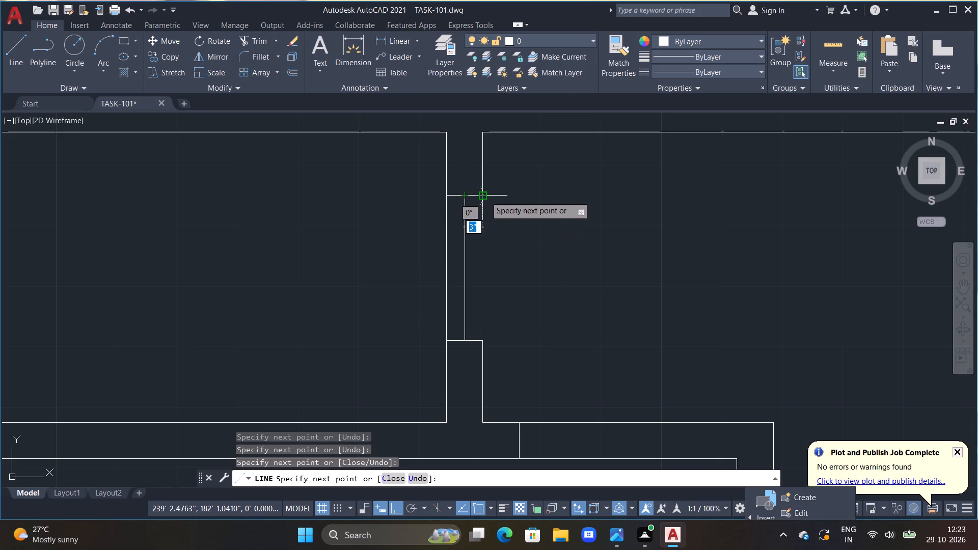
left_click(485, 196)
left_click(480, 338)
key("Escape")
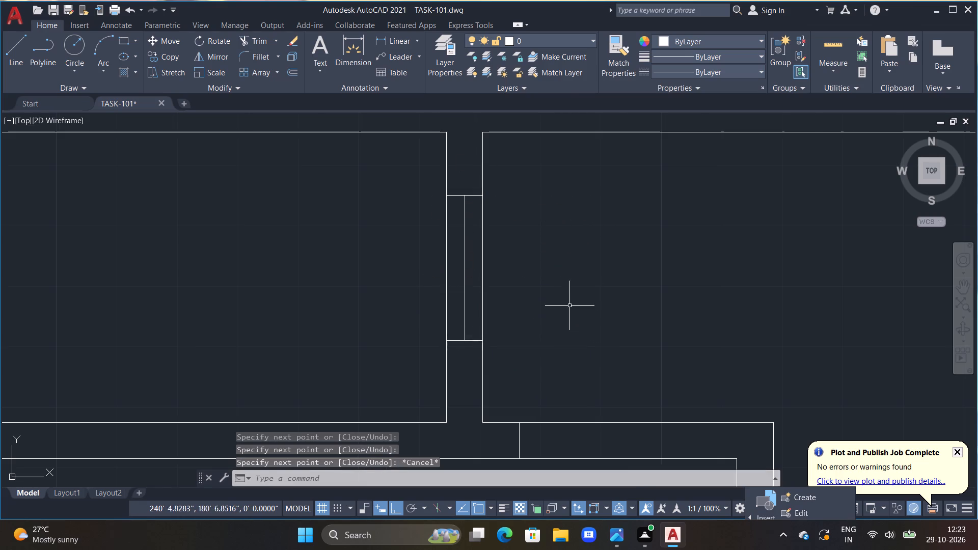
Draw 2' long window lines across the gap between the eastern wall stubs in the north strip, on both faces and middle, 3" apart.
scroll(569, 306, "down", 2)
scroll(545, 360, "down", 1)
middle_click_drag(603, 360, 546, 270)
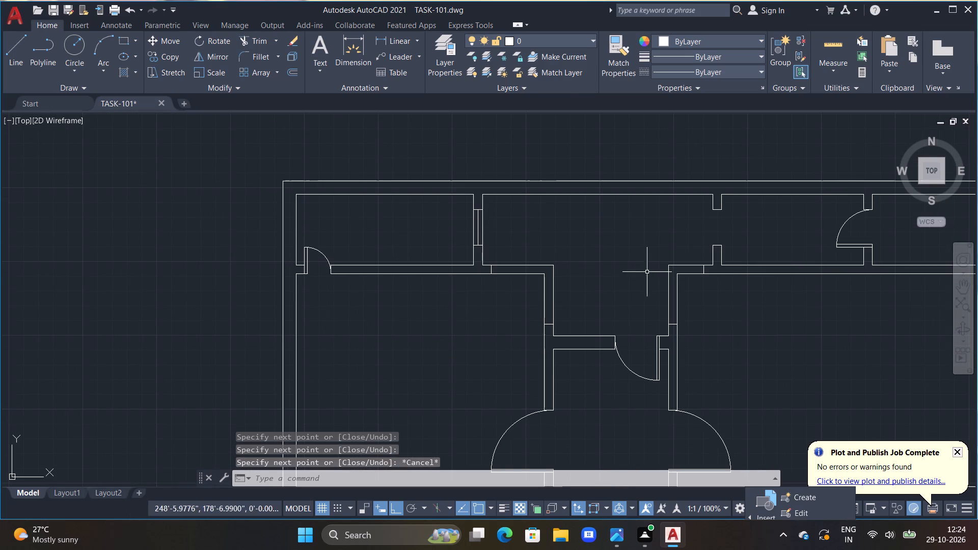
middle_click_drag(713, 248, 601, 320)
scroll(621, 289, "up", 2)
type("L L")
key("space")
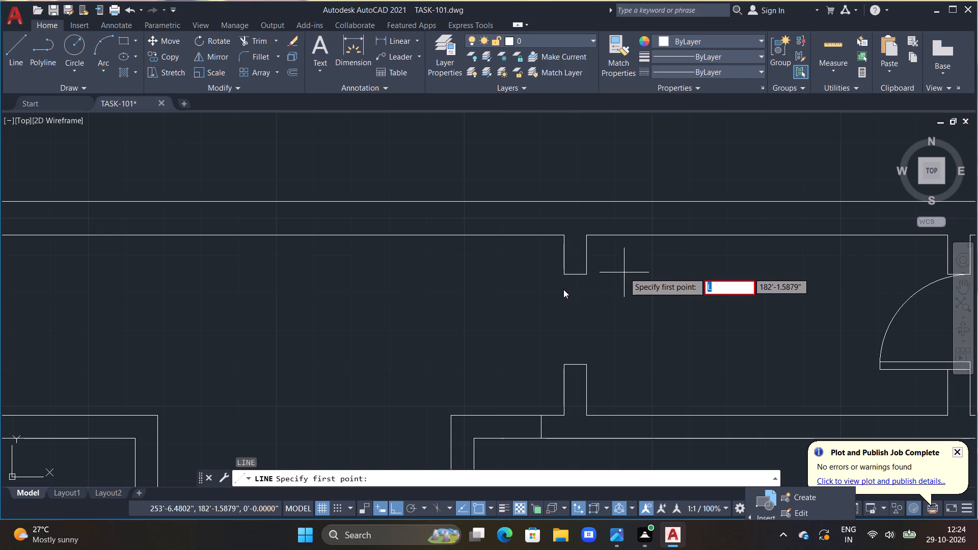
key("Escape")
key("Escape")
type("L")
key("space")
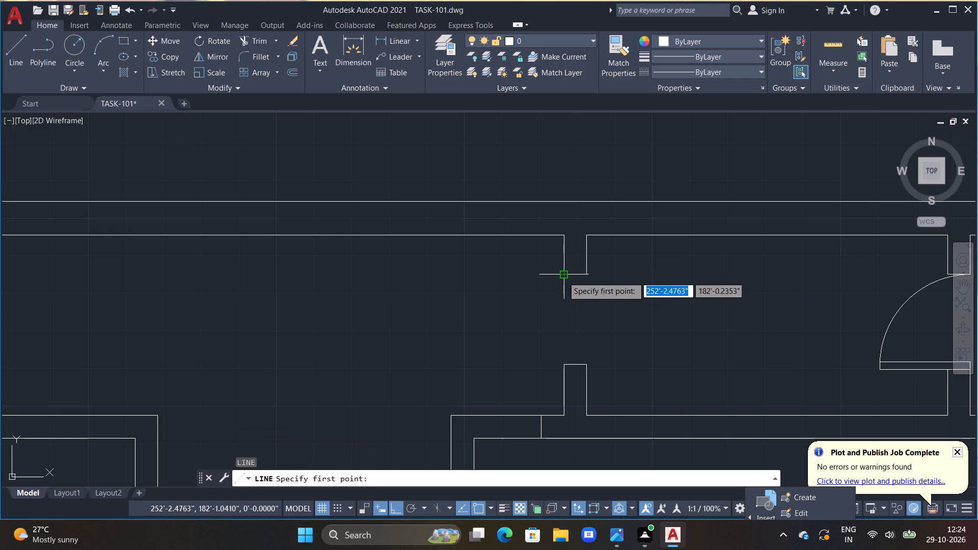
double_click(563, 277)
left_click(565, 364)
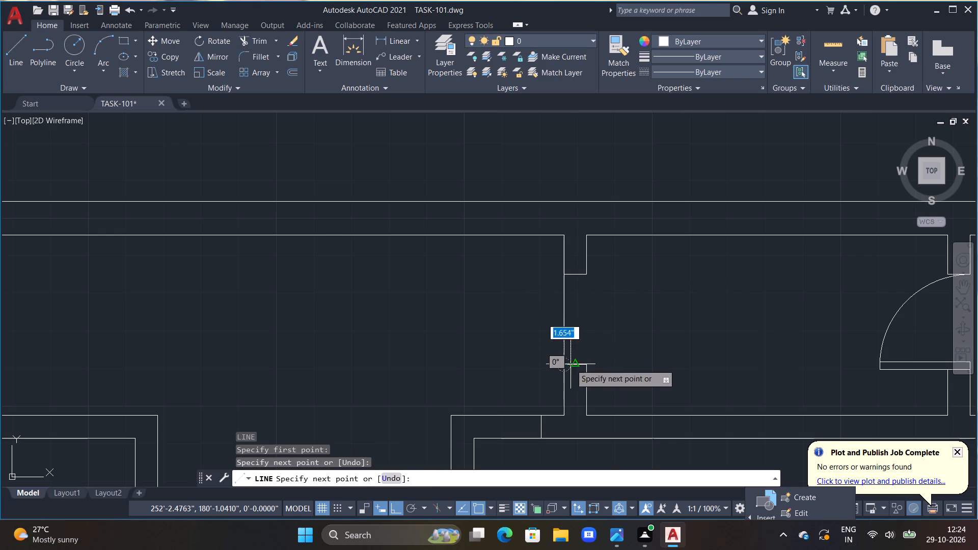
double_click(576, 364)
left_click(575, 276)
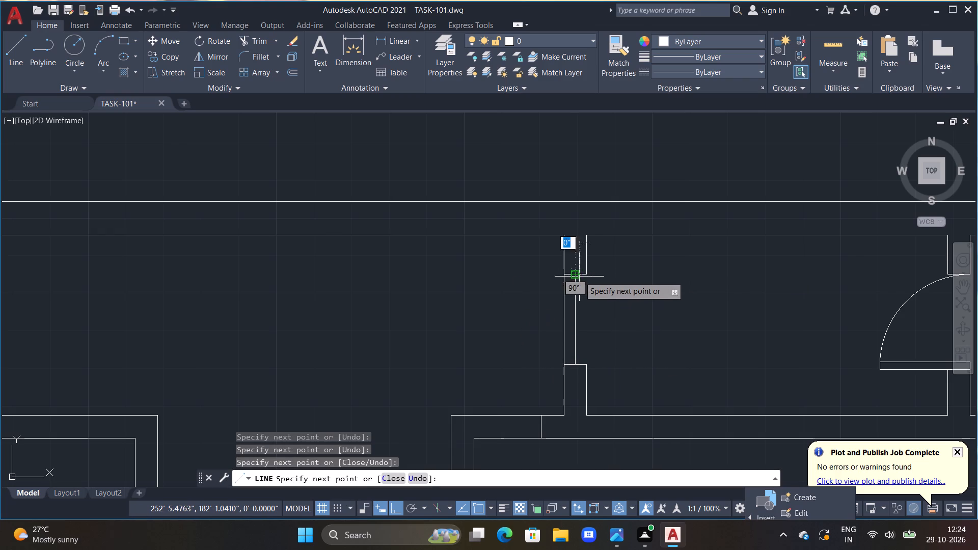
left_click(583, 277)
left_click(587, 364)
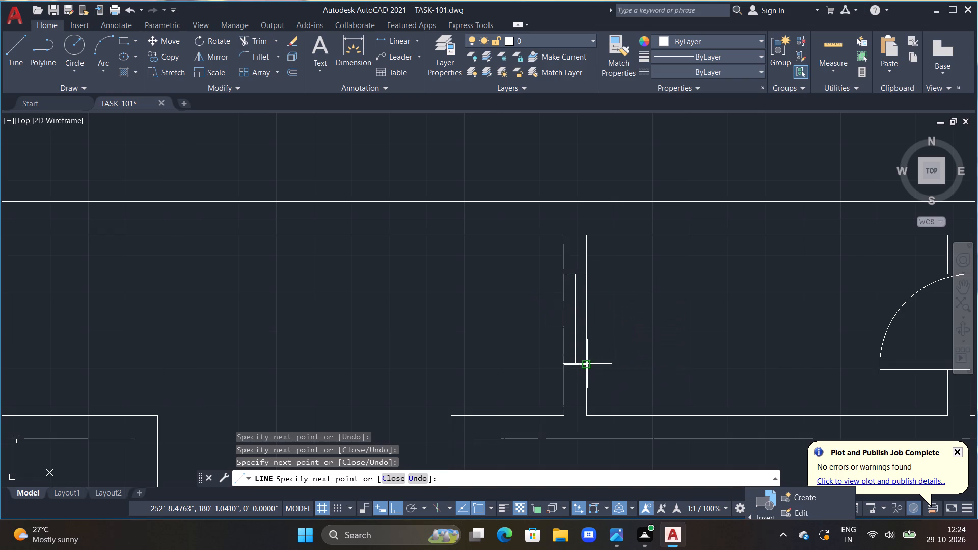
key("Escape")
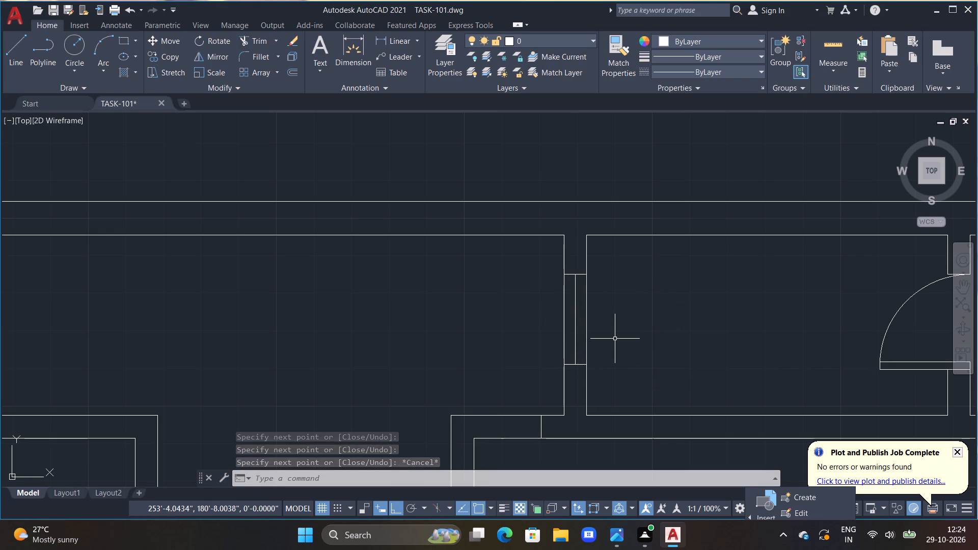
Draw an L-shaped window centreline inside the western corner wall of the central recess, connecting the midpoints of its two cross lines.
scroll(612, 352, "down", 3)
middle_click_drag(702, 425, 614, 280)
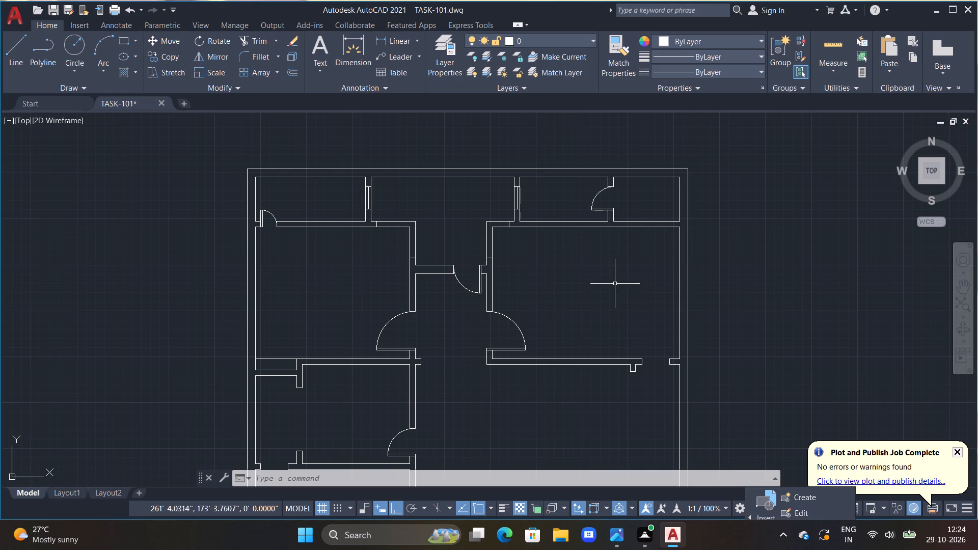
scroll(409, 256, "up", 2)
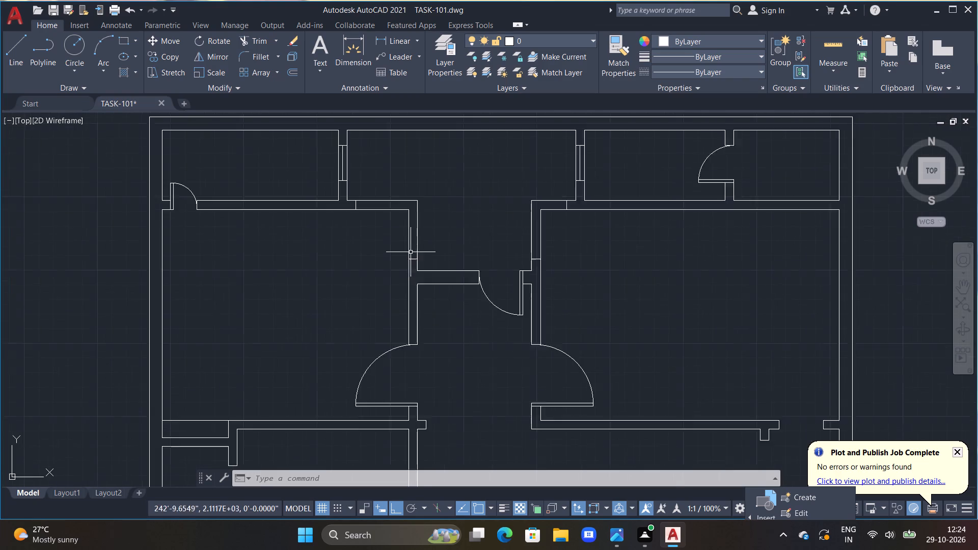
scroll(411, 248, "up", 1)
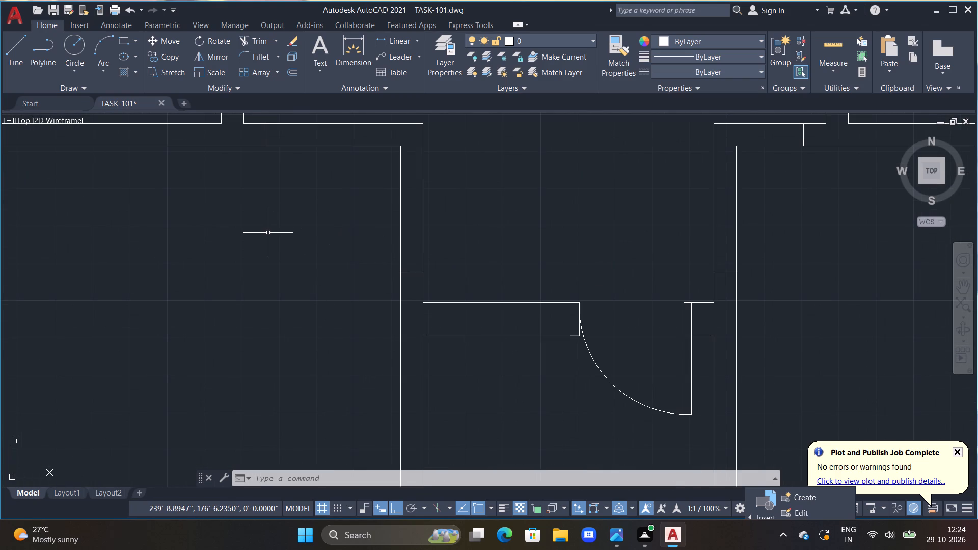
scroll(300, 195, "down", 1)
scroll(286, 185, "up", 2)
middle_click_drag(282, 184, 304, 265)
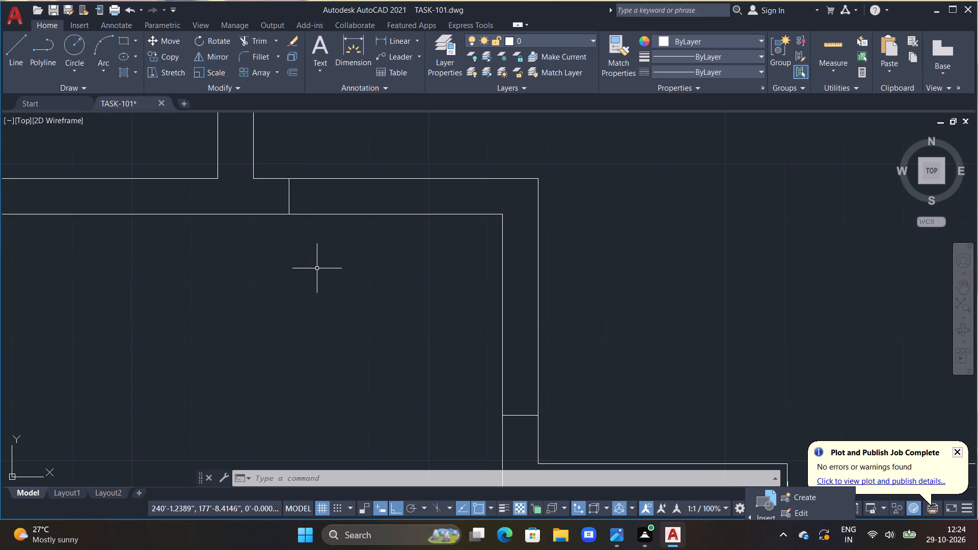
key("l")
key("space")
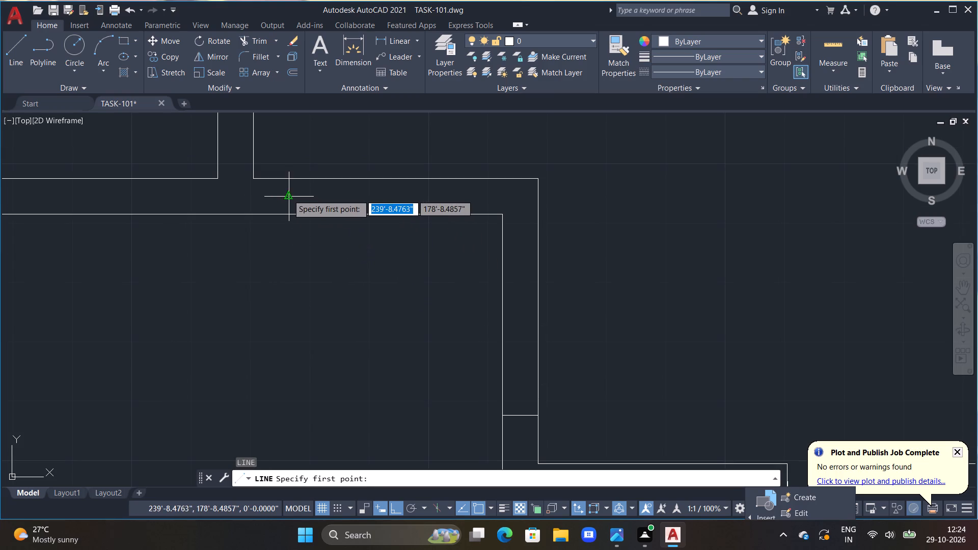
left_click(288, 195)
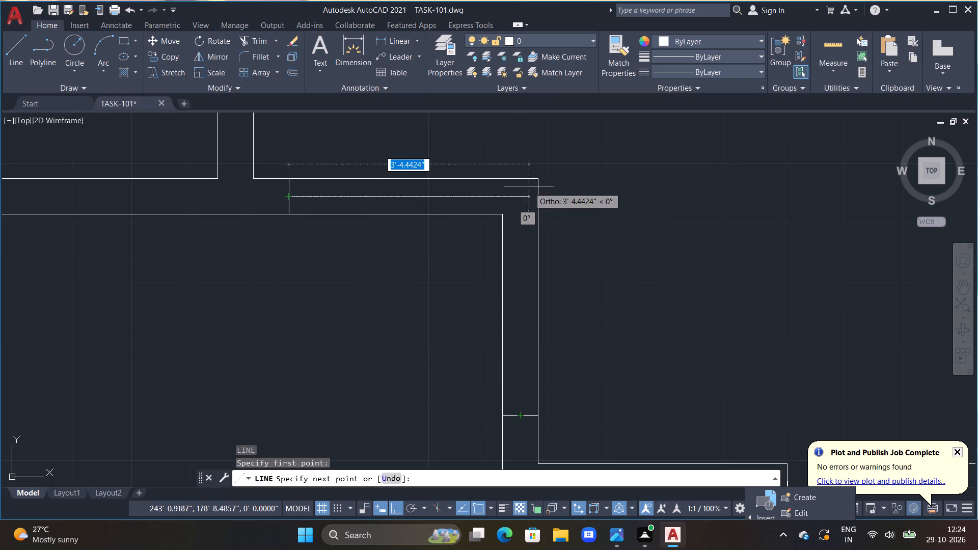
left_click(519, 197)
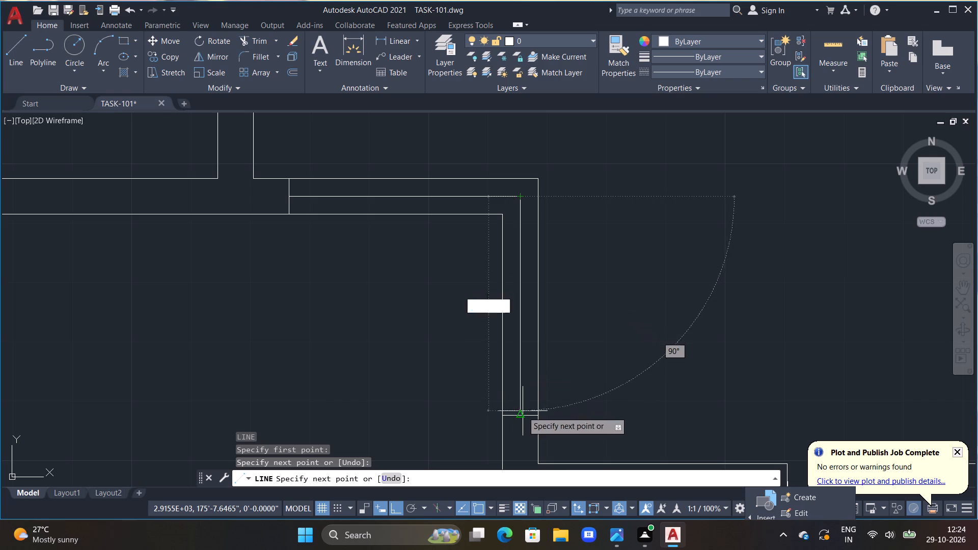
left_click(518, 416)
key("Escape")
Draw the matching L-shaped window centreline inside the eastern corner wall of the central recess, from the lower cross line's midpoint to the upper one's.
scroll(584, 331, "down", 3)
middle_click_drag(623, 325, 544, 322)
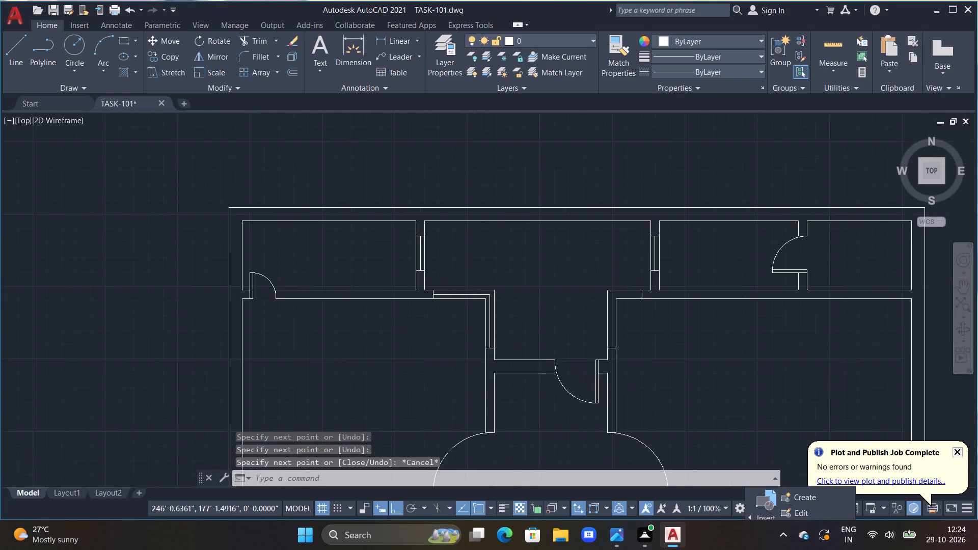
scroll(589, 310, "up", 2)
type("L")
key("space")
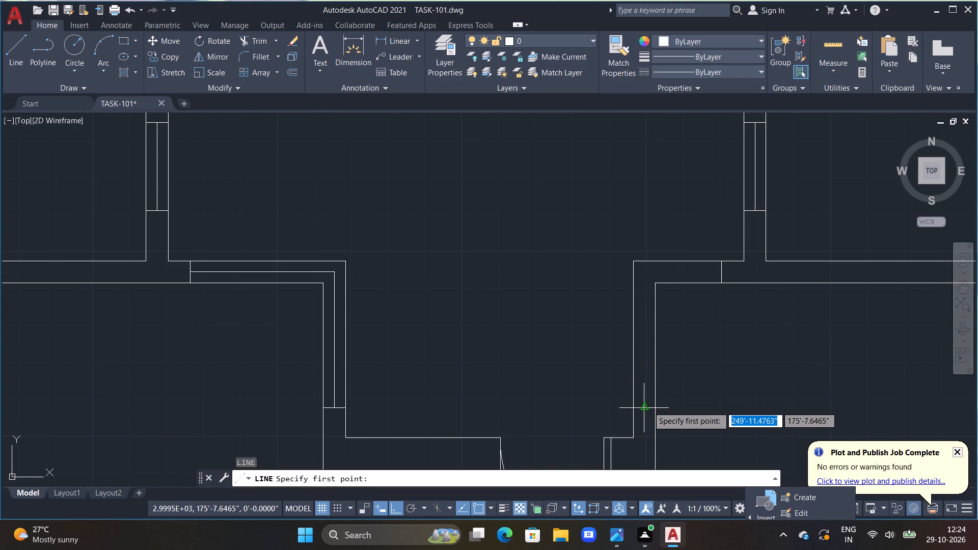
double_click(644, 409)
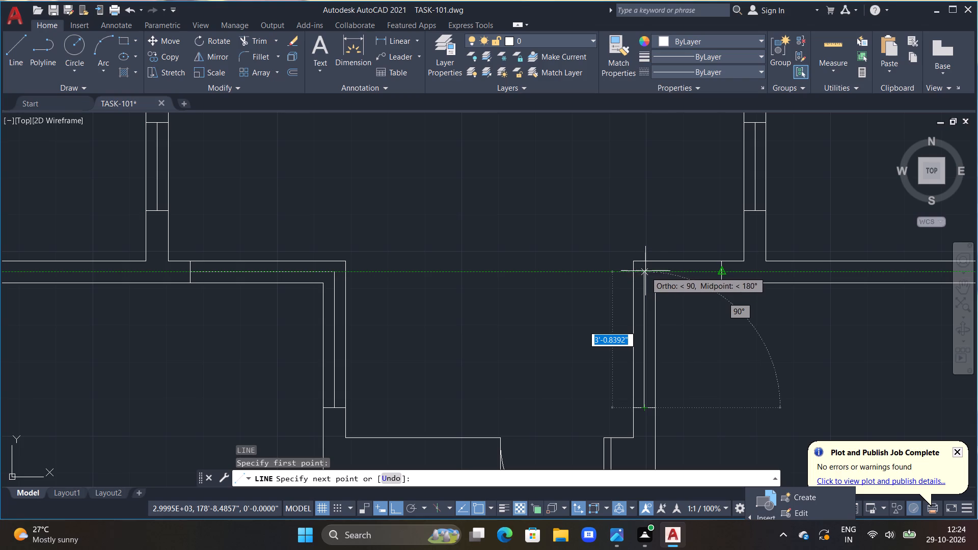
left_click(645, 271)
left_click(720, 273)
key("Escape")
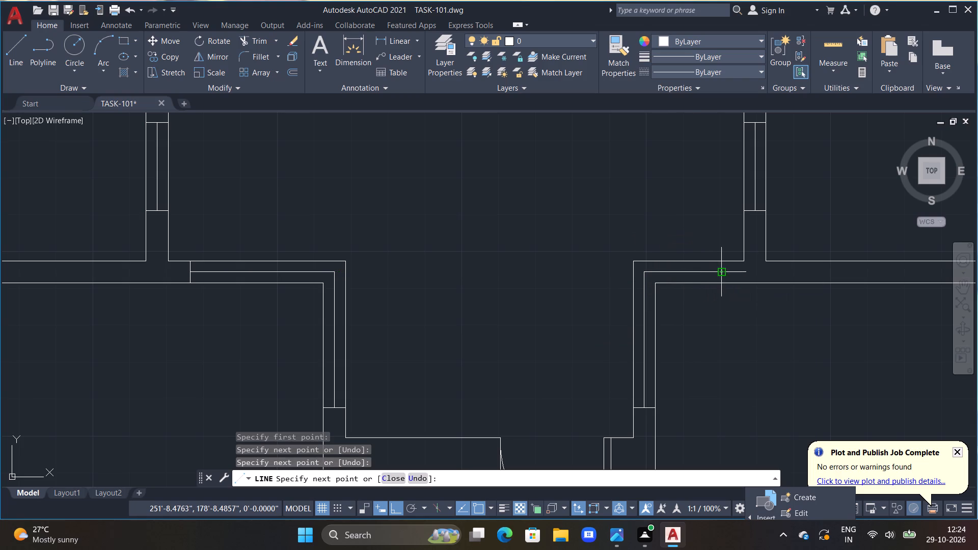
Draw 5'-9.2765" long window lines between the north and south stubs of the western room's partition, at both faces and middle, 3" apart.
scroll(719, 277, "down", 3)
middle_click_drag(748, 311, 635, 269)
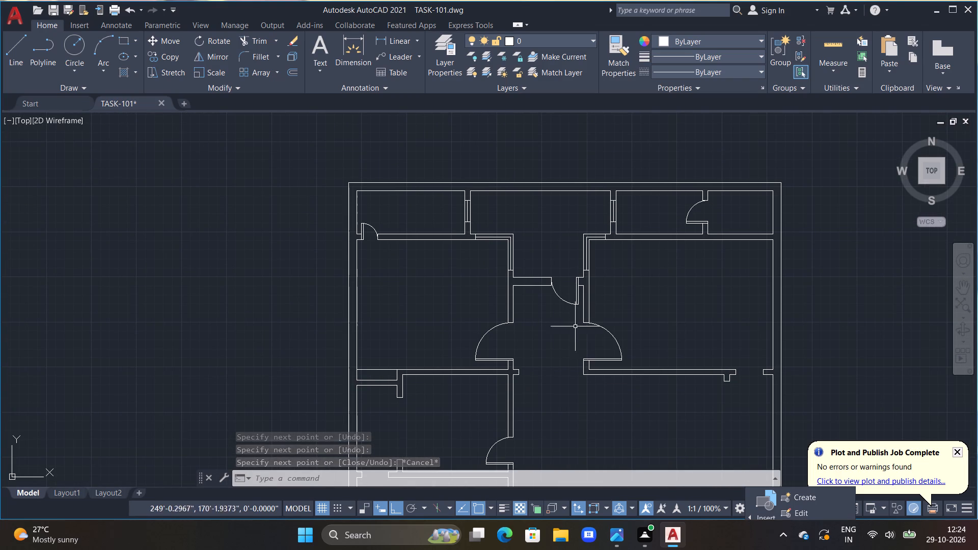
scroll(569, 314, "up", 1)
scroll(566, 335, "down", 2)
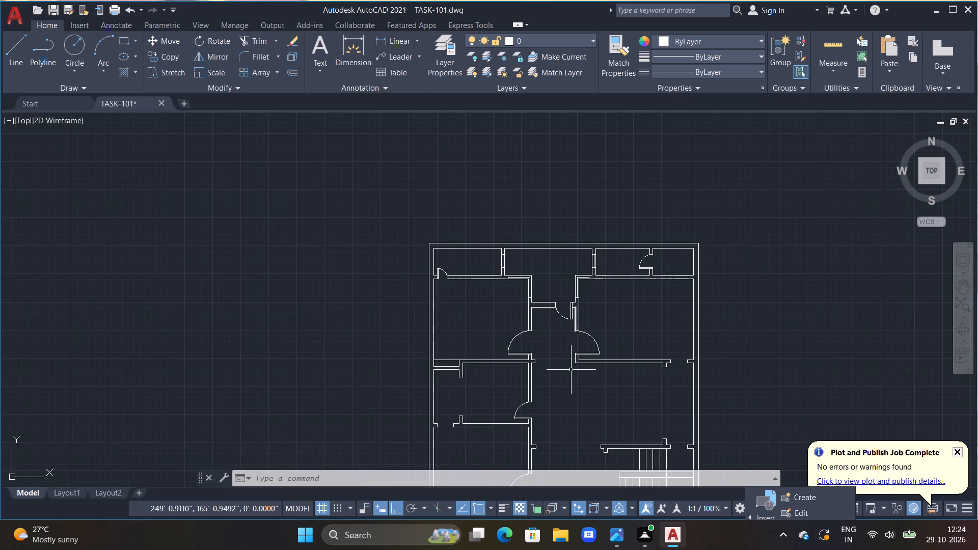
scroll(562, 362, "up", 2)
scroll(318, 392, "down", 1)
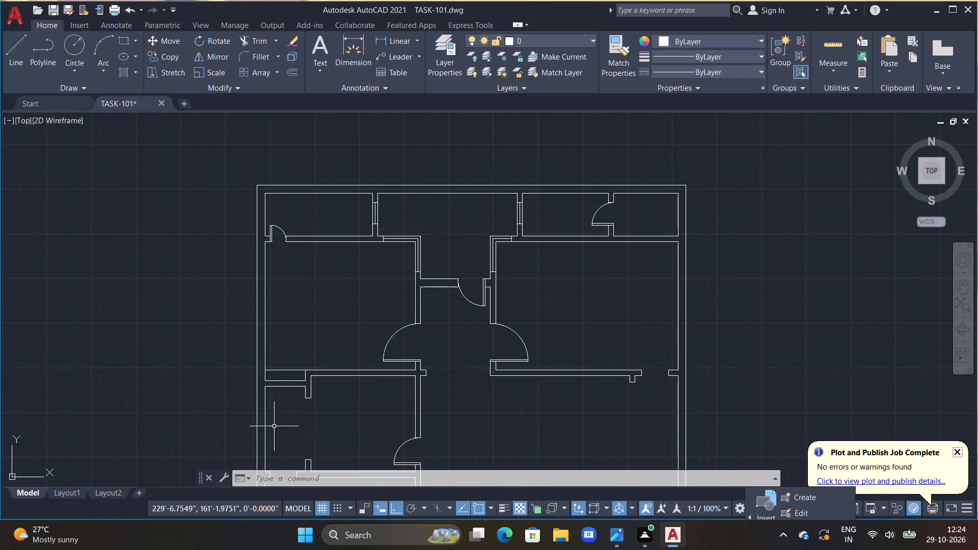
middle_click_drag(342, 384, 397, 199)
scroll(362, 205, "up", 3)
scroll(389, 263, "down", 1)
middle_click_drag(390, 261, 396, 208)
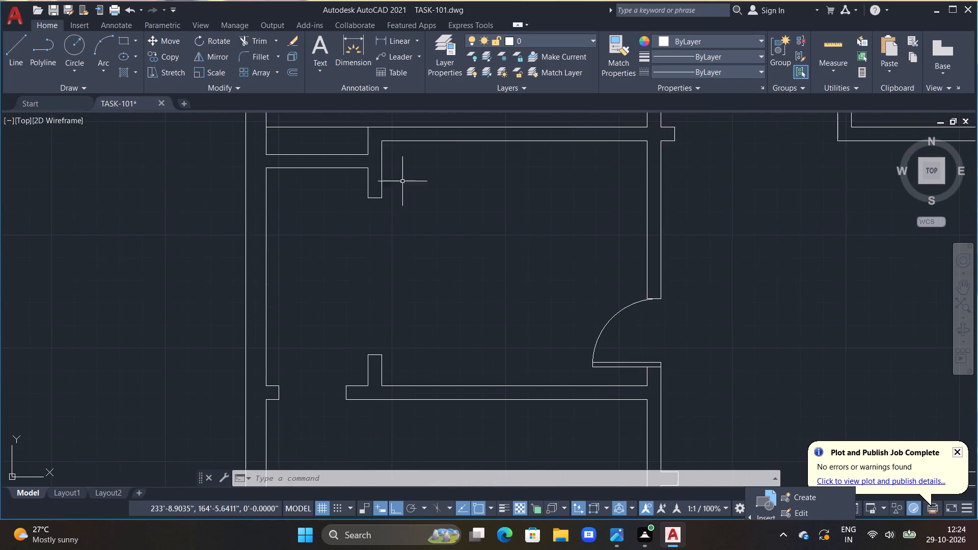
scroll(398, 183, "up", 1)
type("L")
key("space")
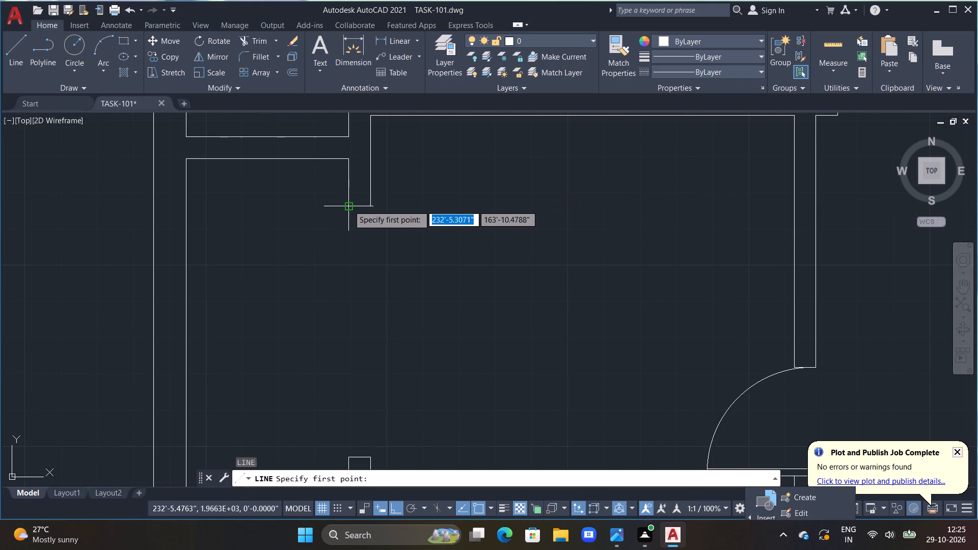
left_click(349, 205)
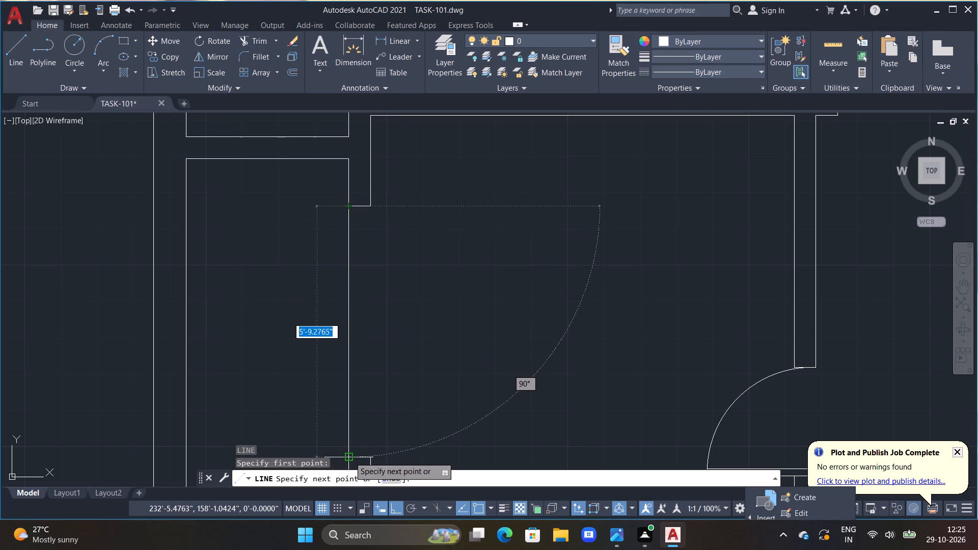
left_click(349, 457)
left_click_drag(359, 456, 359, 448)
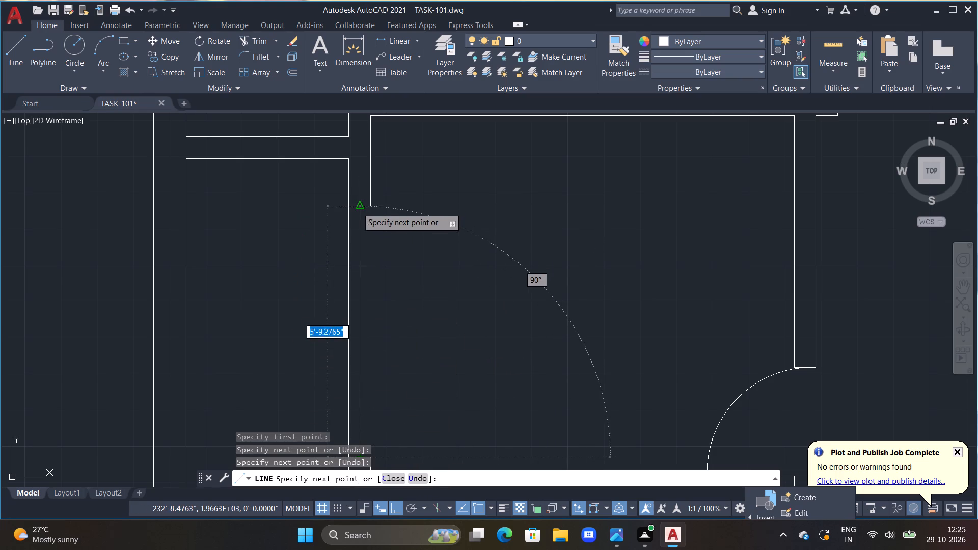
left_click(359, 208)
left_click_drag(359, 208, 365, 210)
double_click(369, 210)
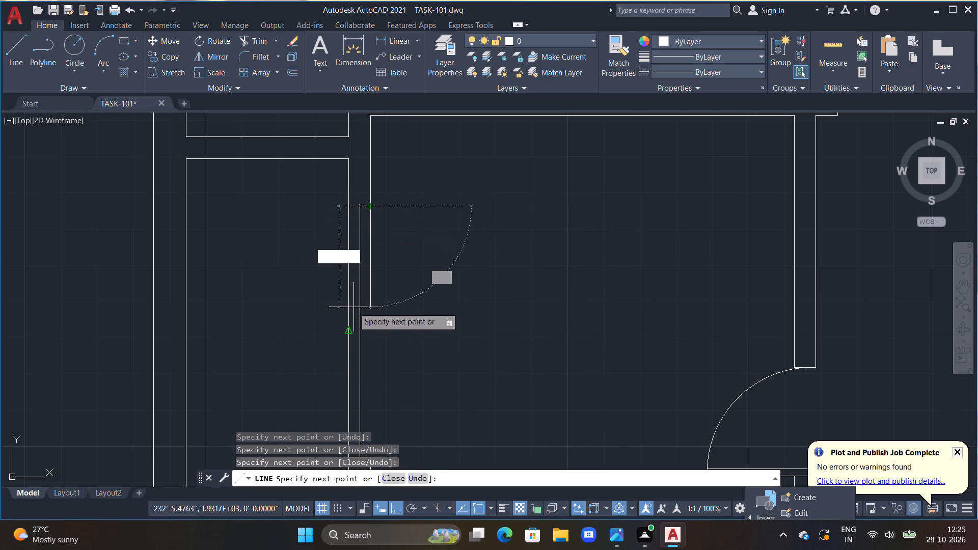
middle_click_drag(358, 299, 350, 219)
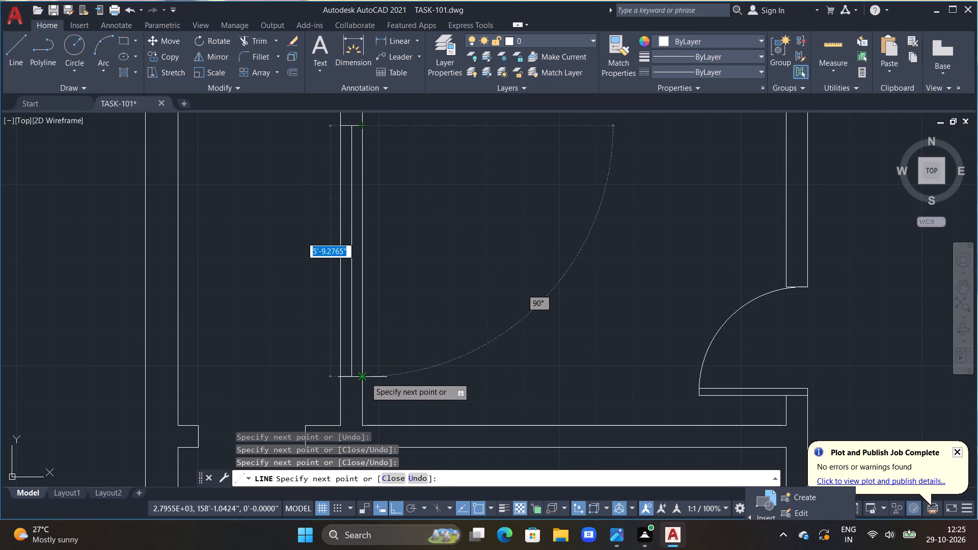
double_click(365, 377)
key("Escape")
Draw 2'-5.651" window lines across the gap in the wall just southwest of that partition, along the south face, middle and north face, 3" apart.
scroll(384, 357, "down", 2)
middle_click_drag(412, 368, 473, 228)
scroll(412, 245, "up", 3)
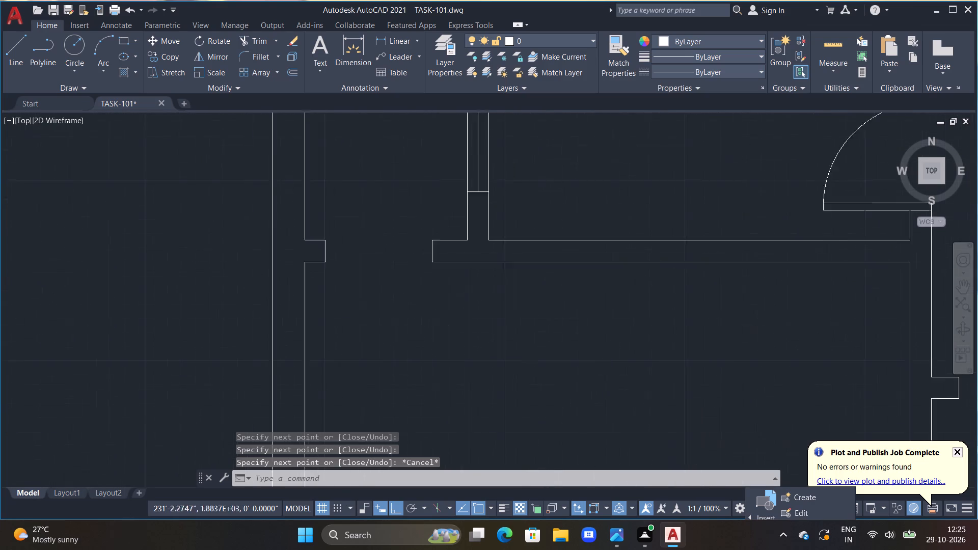
type("L")
key("space")
double_click(269, 278)
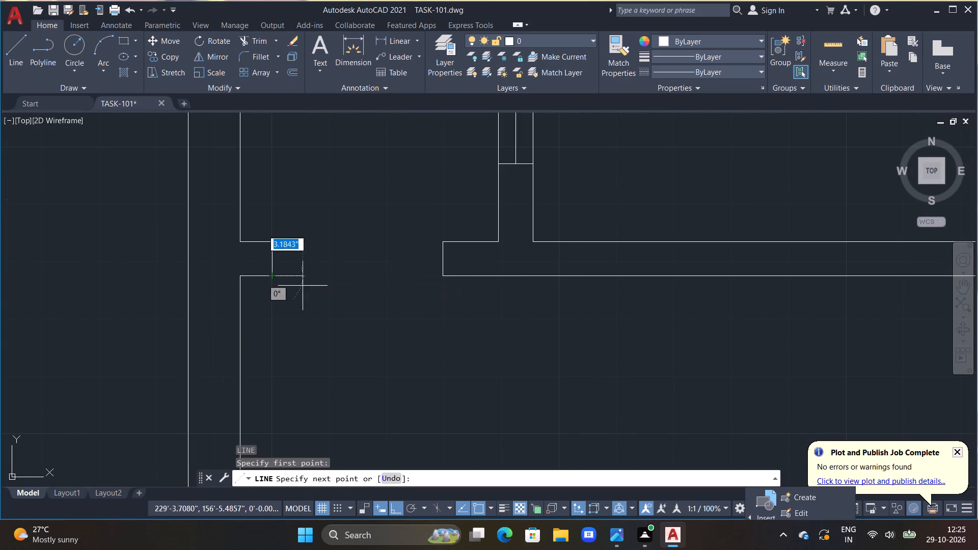
double_click(445, 278)
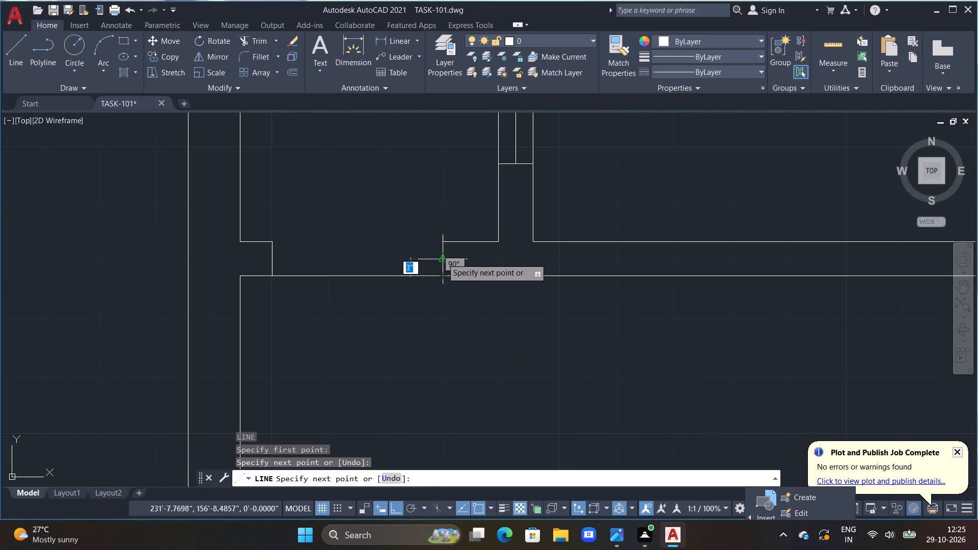
left_click(442, 258)
left_click_drag(442, 258, 424, 260)
left_click(271, 262)
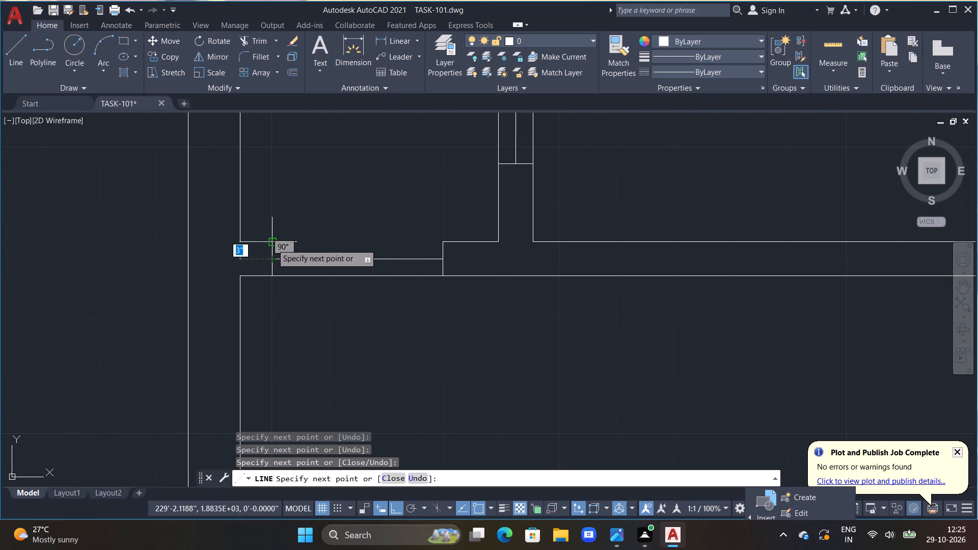
double_click(273, 241)
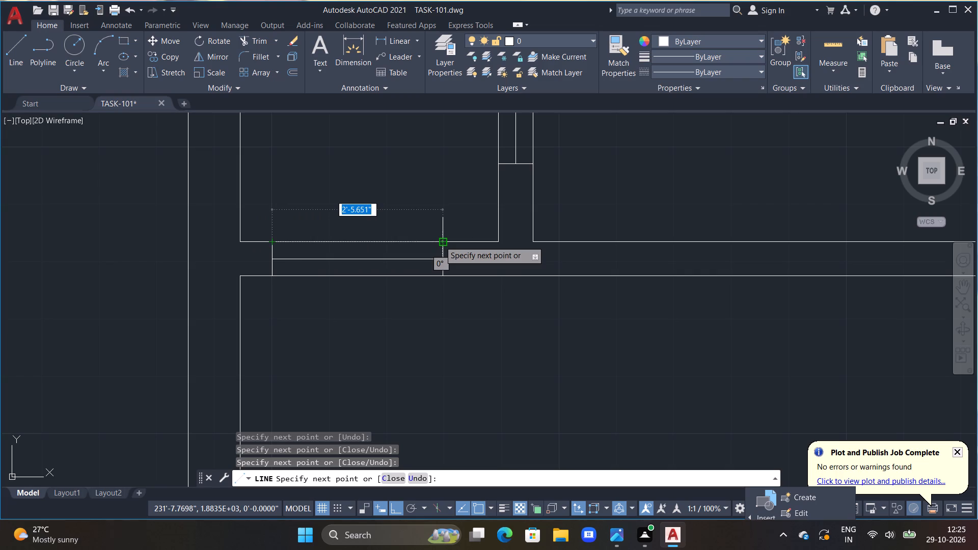
left_click(440, 241)
key("Escape")
Draw window lines across the gap at the west end of the small southwest room's north wall, at both faces and middle, 3" apart.
scroll(439, 250, "down", 3)
scroll(463, 326, "down", 1)
middle_click_drag(466, 353, 466, 353)
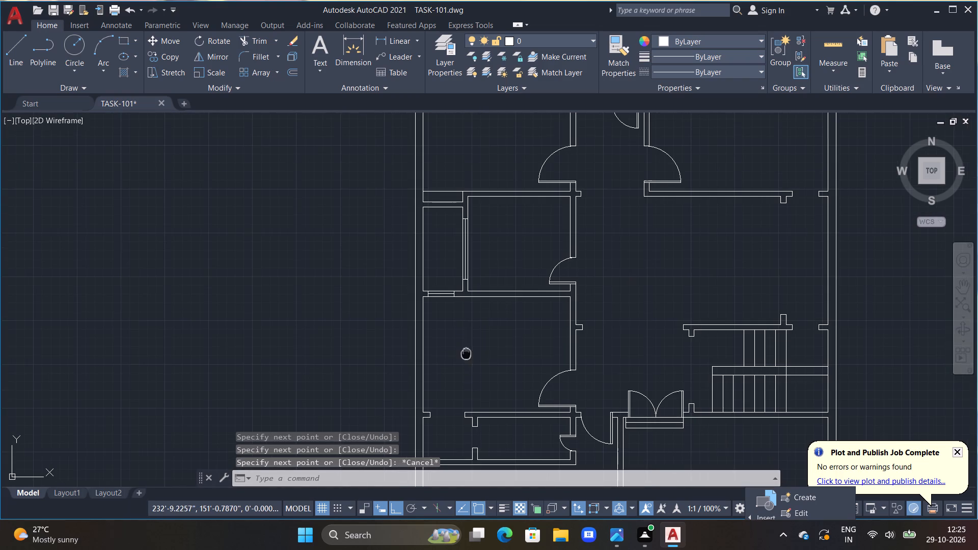
middle_click_drag(466, 353, 457, 229)
scroll(443, 281, "up", 3)
scroll(423, 252, "down", 2)
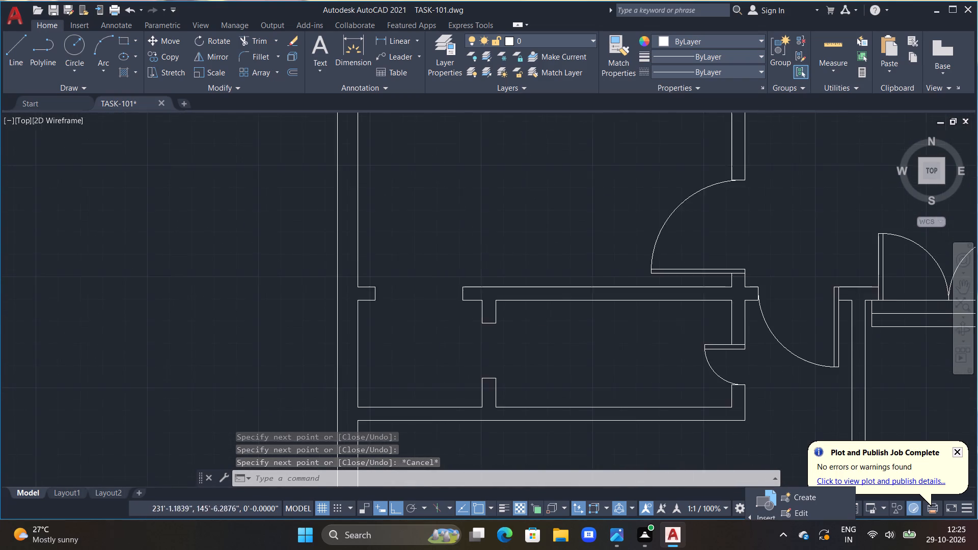
middle_click_drag(422, 291, 410, 194)
scroll(409, 189, "up", 2)
type("L")
key("space")
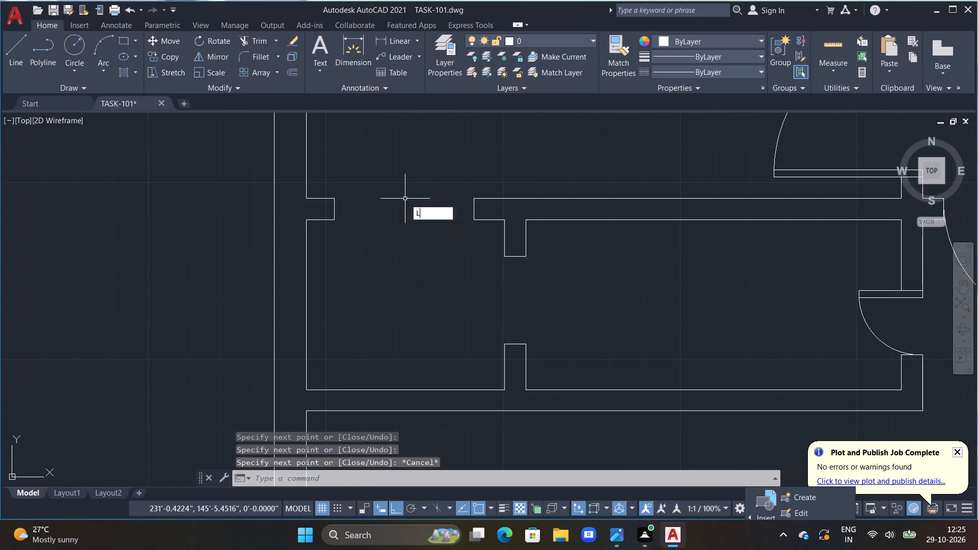
left_click(336, 197)
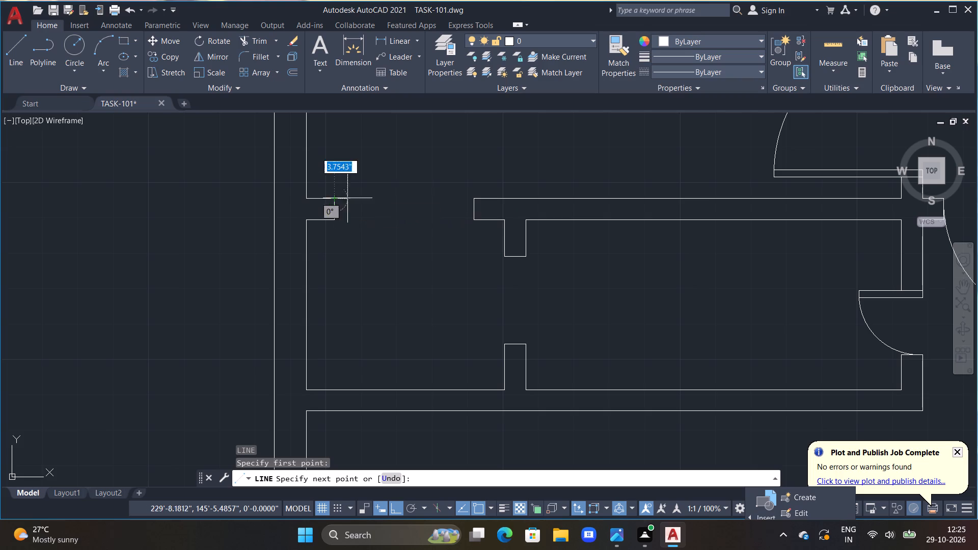
left_click(479, 198)
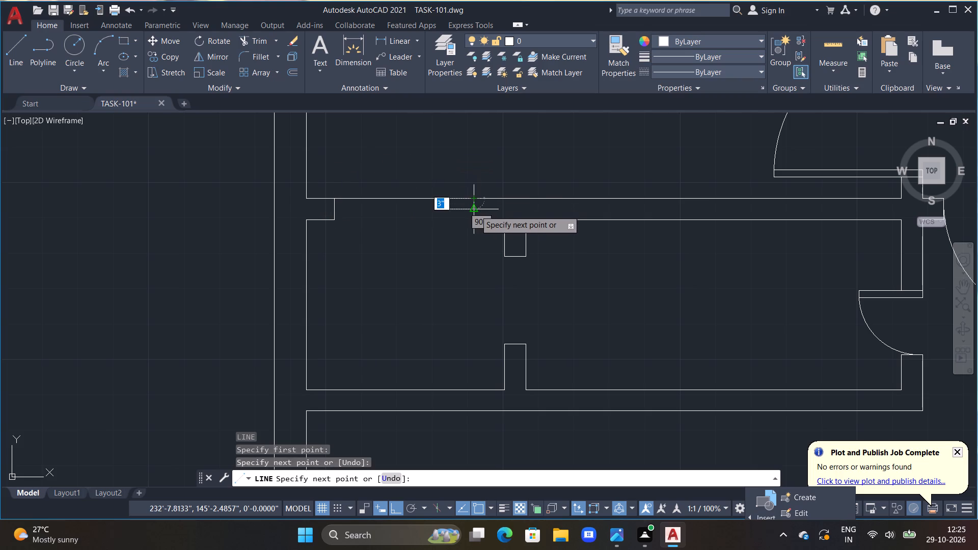
left_click(475, 211)
left_click_drag(475, 211, 452, 211)
left_click(336, 208)
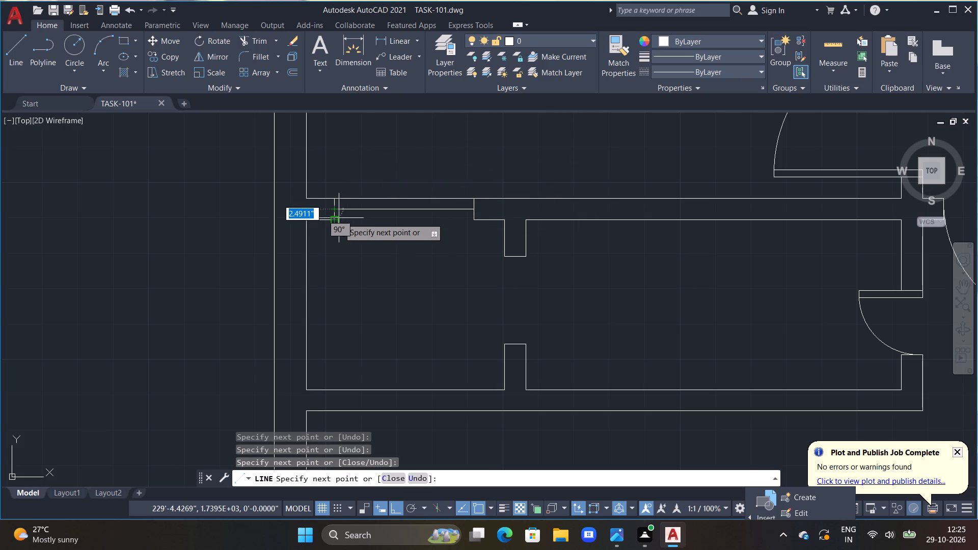
double_click(335, 221)
left_click(472, 218)
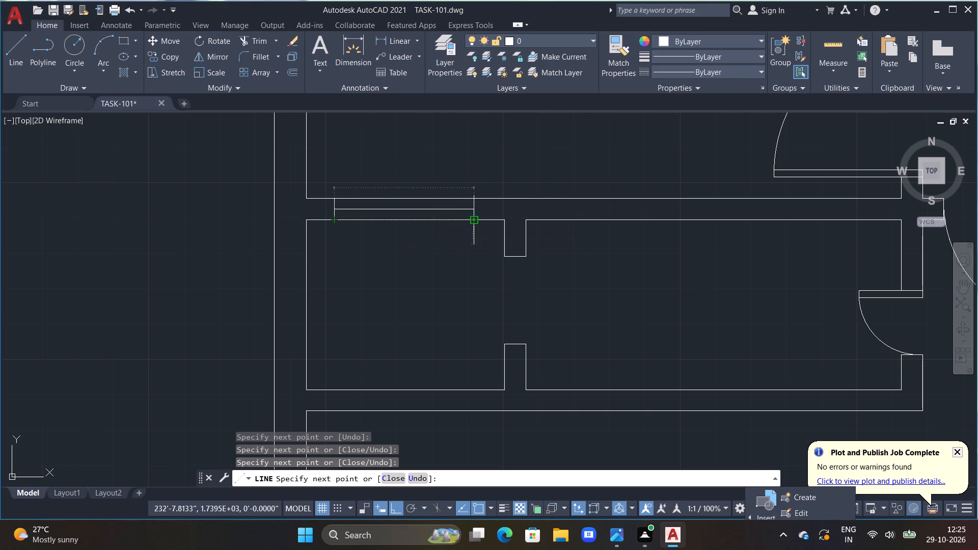
key("Escape")
Draw window lines between the north and south partition stubs in that small room, along the west face, middle and east face, 3" apart.
type("L")
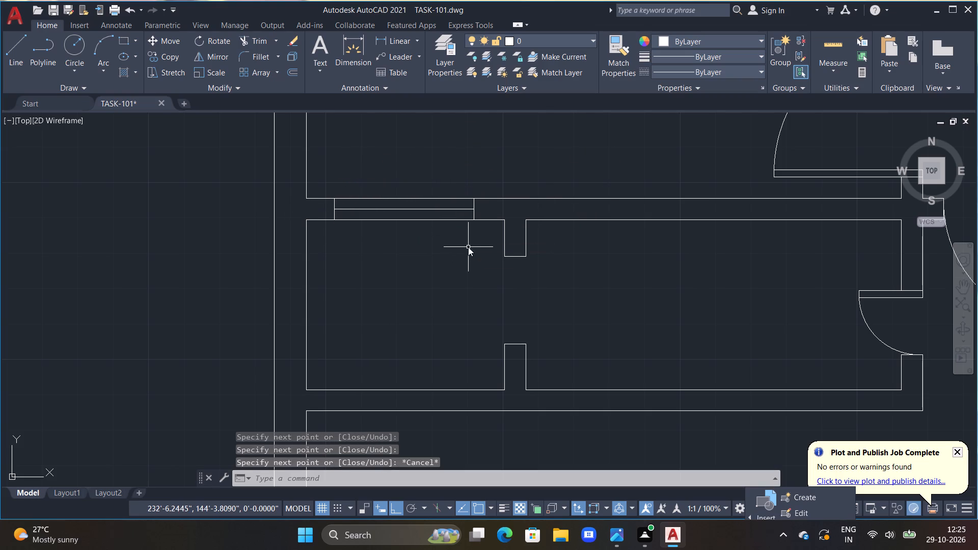
key("space")
left_click(505, 254)
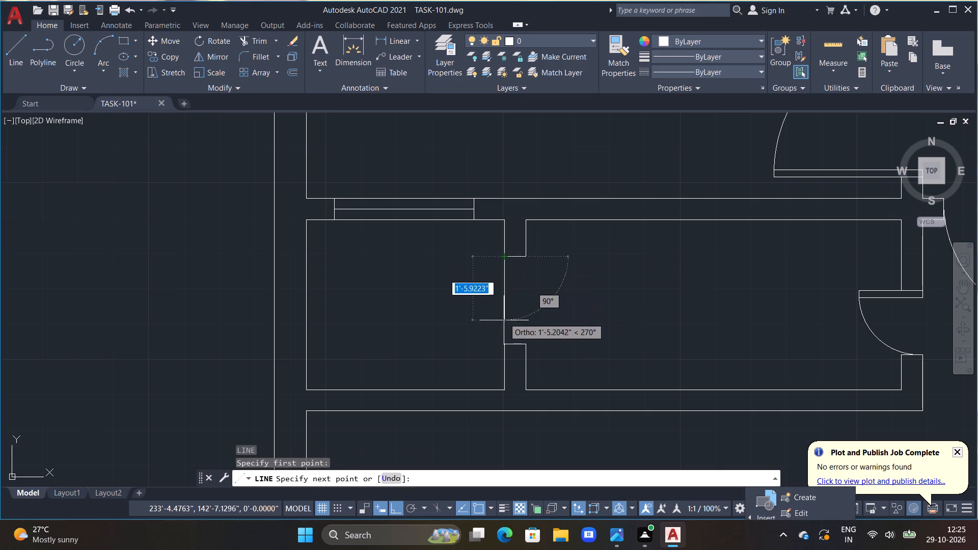
left_click(506, 345)
left_click_drag(517, 345, 513, 329)
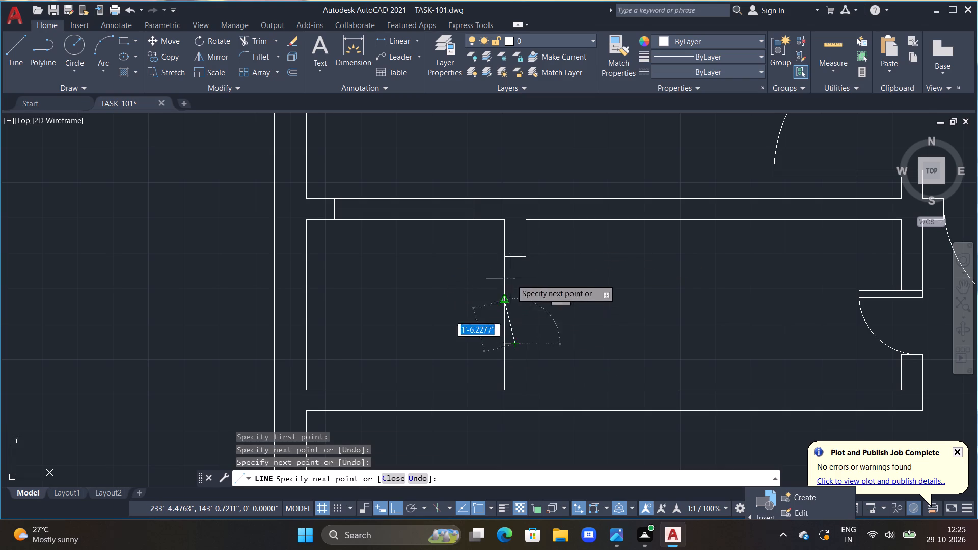
double_click(515, 257)
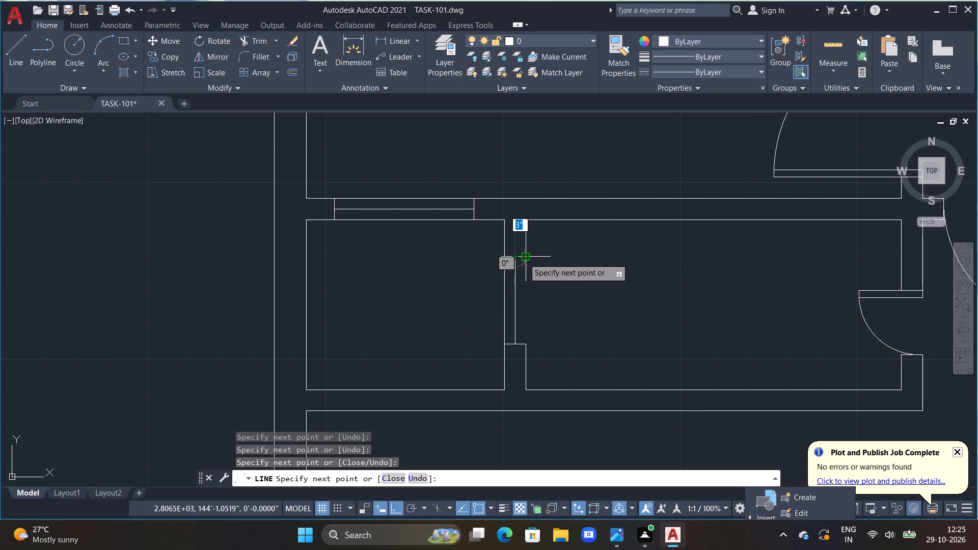
left_click(524, 258)
left_click(526, 343)
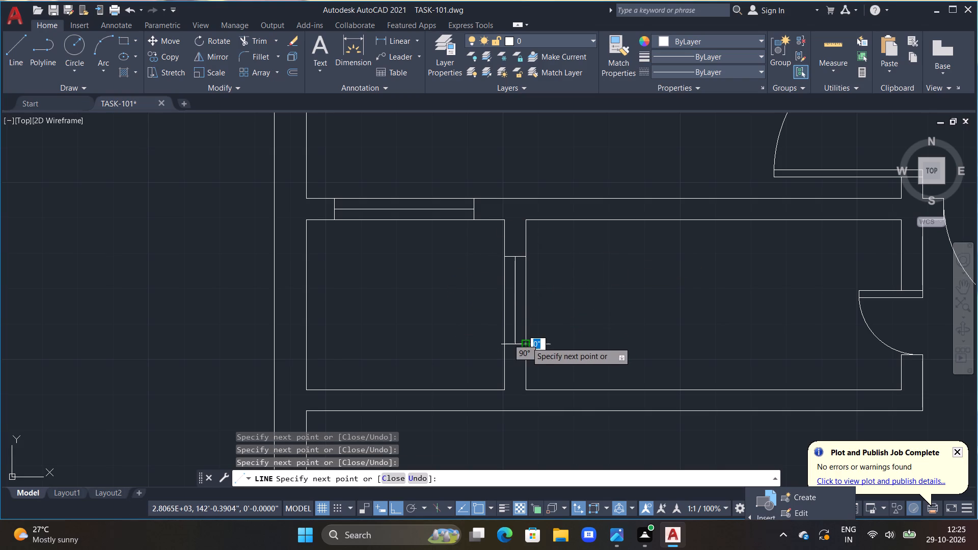
key("Escape")
Draw a door step outline projecting 1' east of the southern room's door opening and spanning its full 3'-6" length.
scroll(552, 361, "down", 3)
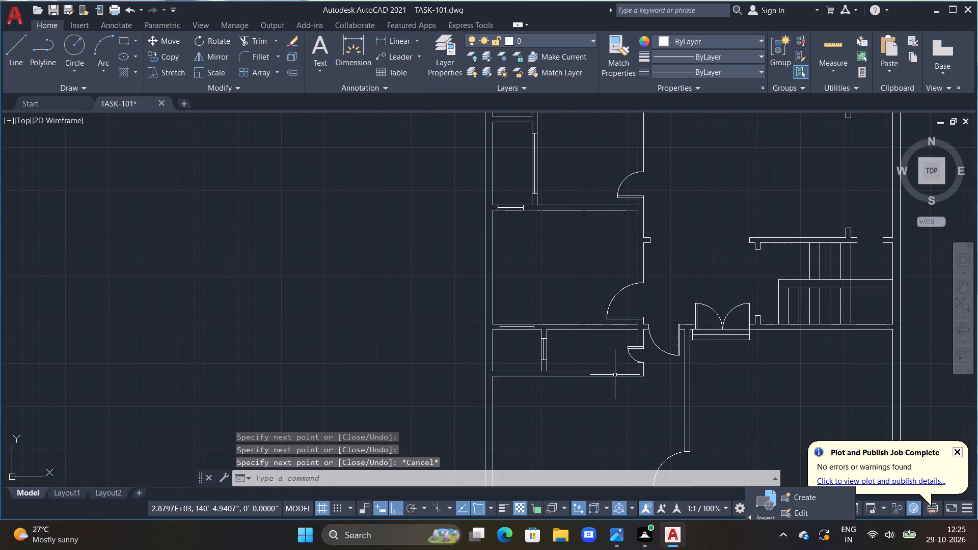
middle_click_drag(703, 401, 704, 397)
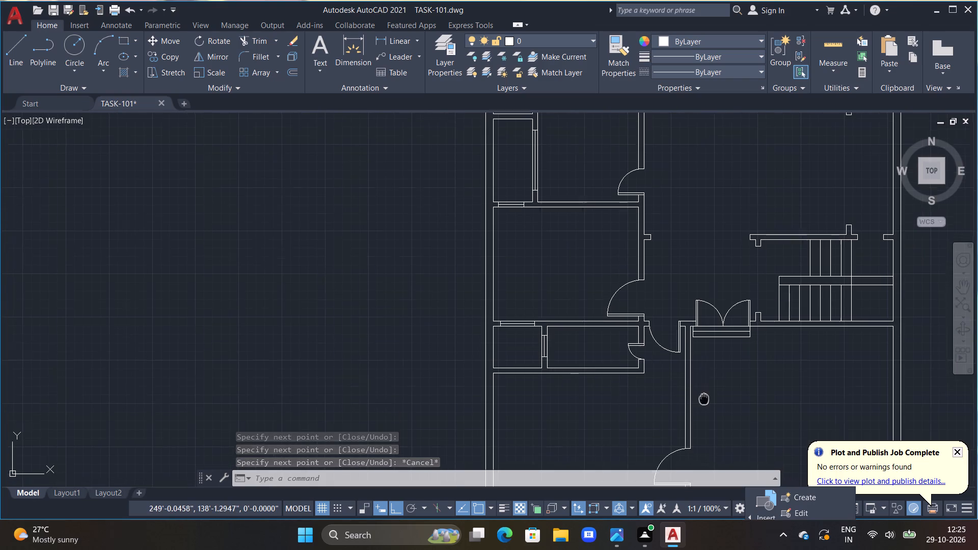
middle_click_drag(704, 397, 567, 279)
scroll(566, 341, "up", 1)
middle_click_drag(566, 341, 567, 256)
scroll(564, 291, "up", 1)
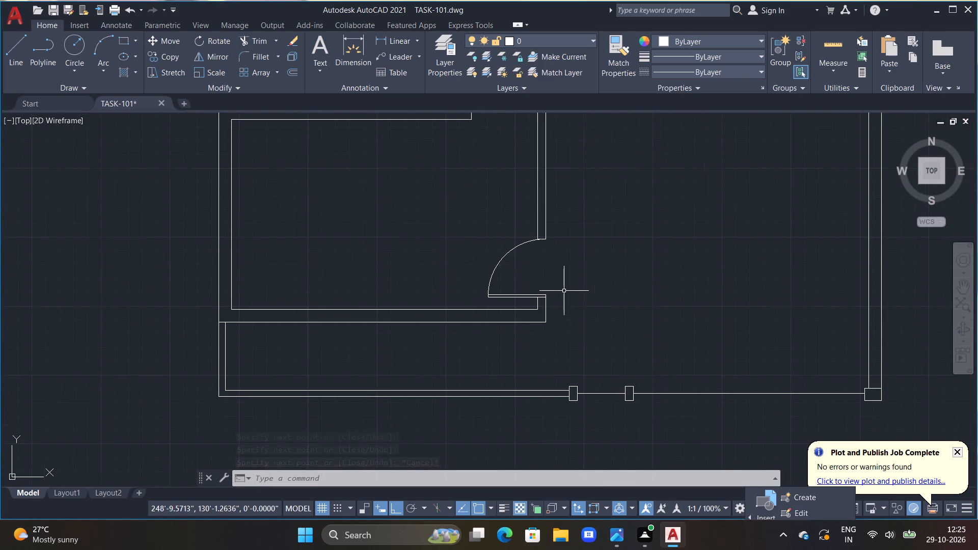
scroll(568, 282, "up", 1)
scroll(568, 282, "down", 1)
type("L")
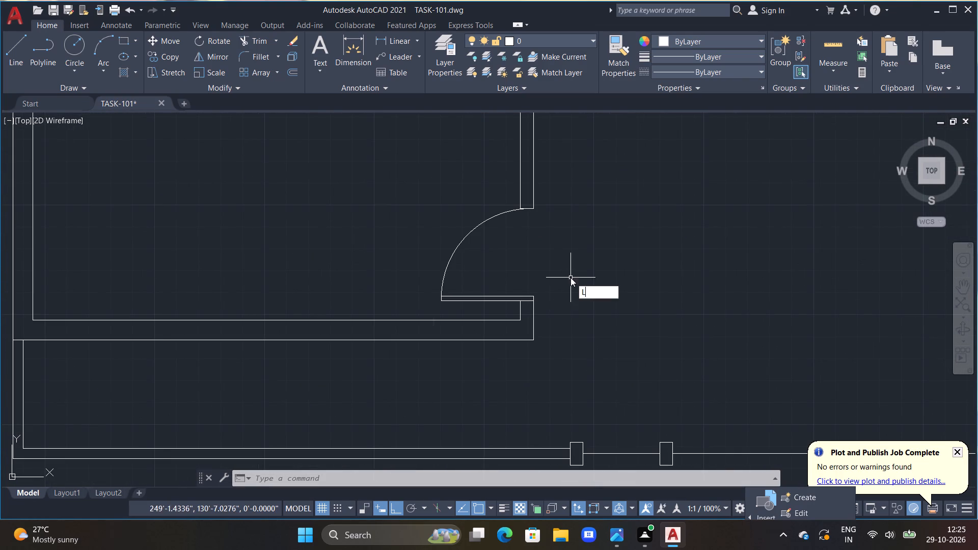
key("space")
left_click(533, 303)
left_click_drag(533, 303, 540, 305)
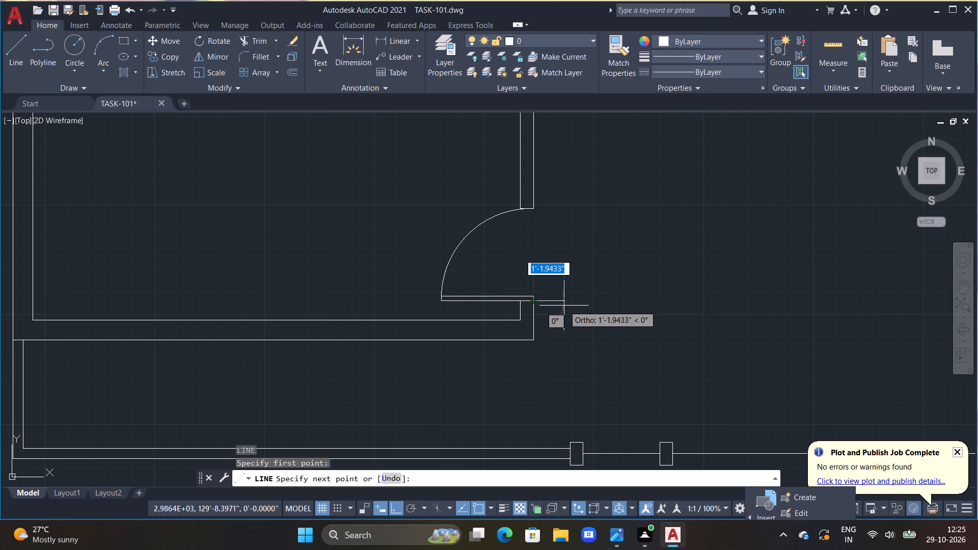
type("1'")
key("Return")
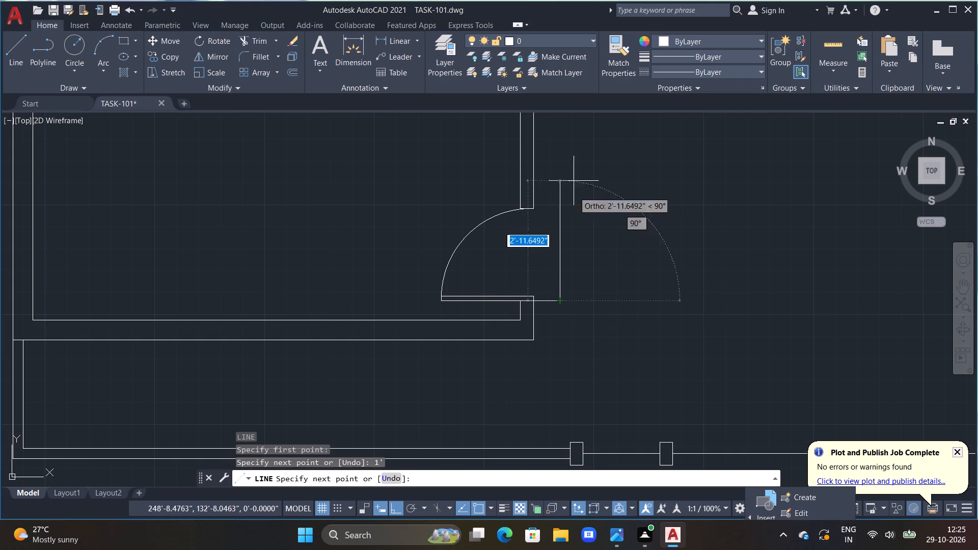
scroll(564, 163, "up", 2)
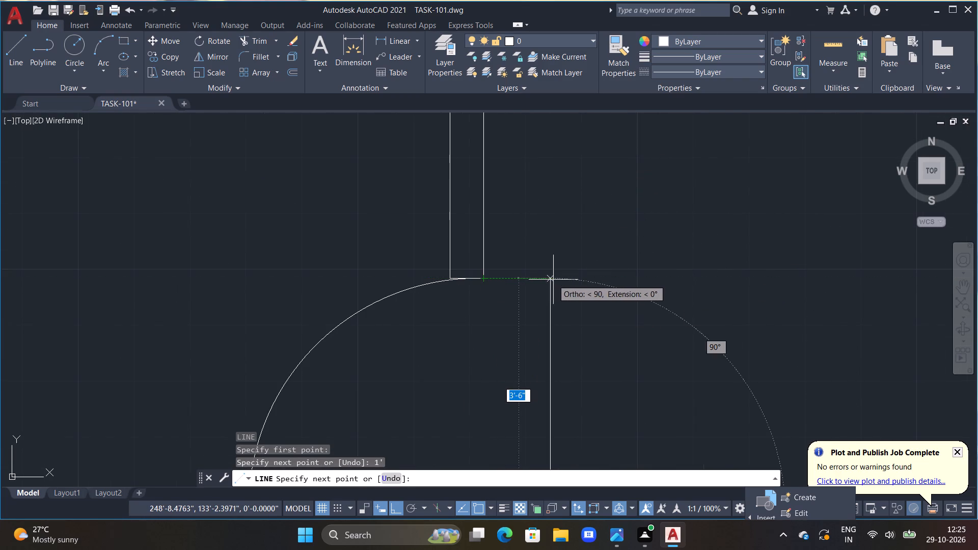
double_click(554, 280)
left_click(482, 279)
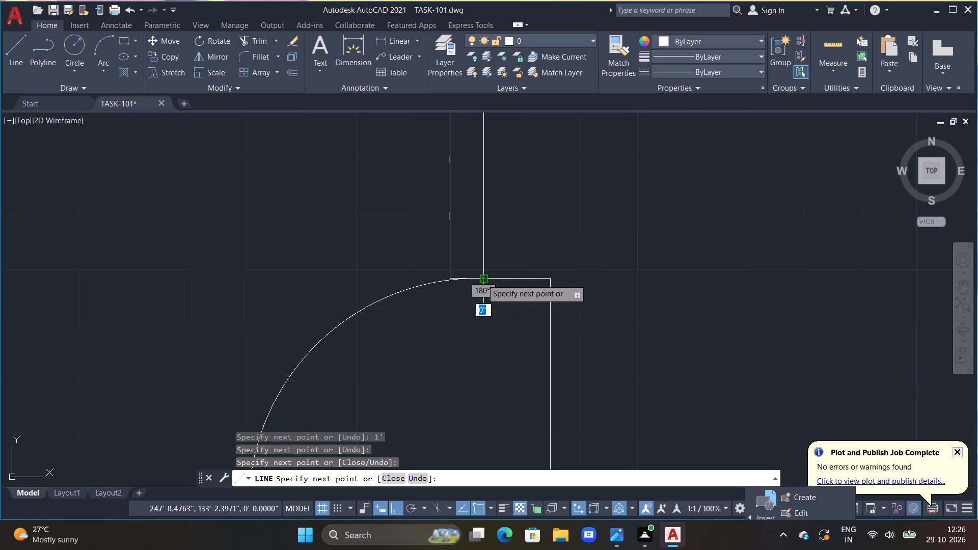
middle_click_drag(469, 317, 503, 148)
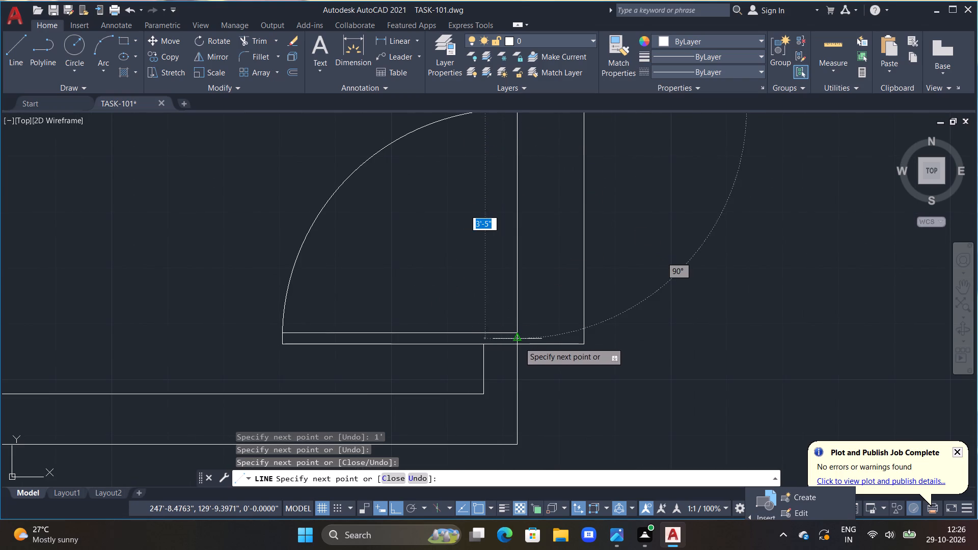
double_click(516, 345)
Draw a 3'-6" tread line down the middle of the door step, connecting the midpoints of its south and north edges.
left_click_drag(553, 342, 553, 308)
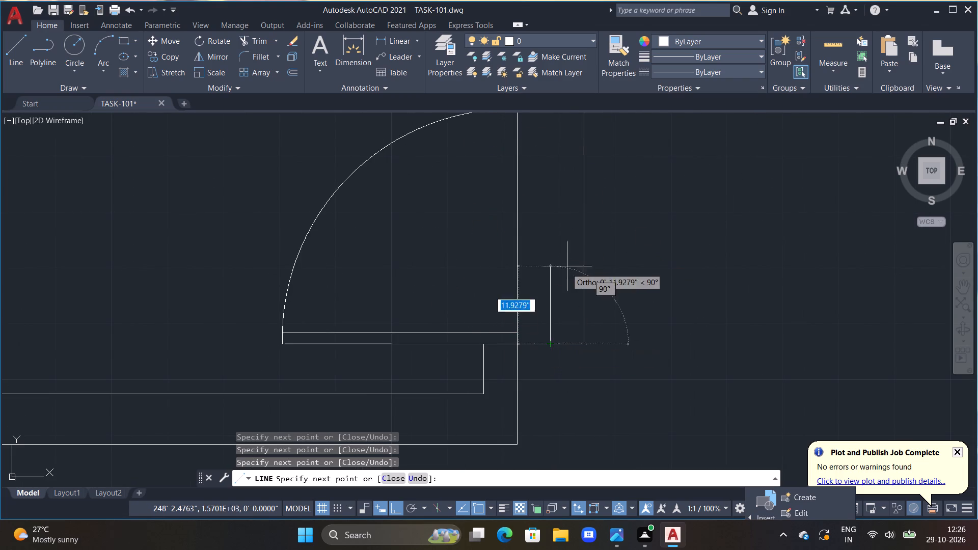
middle_click_drag(565, 208, 566, 341)
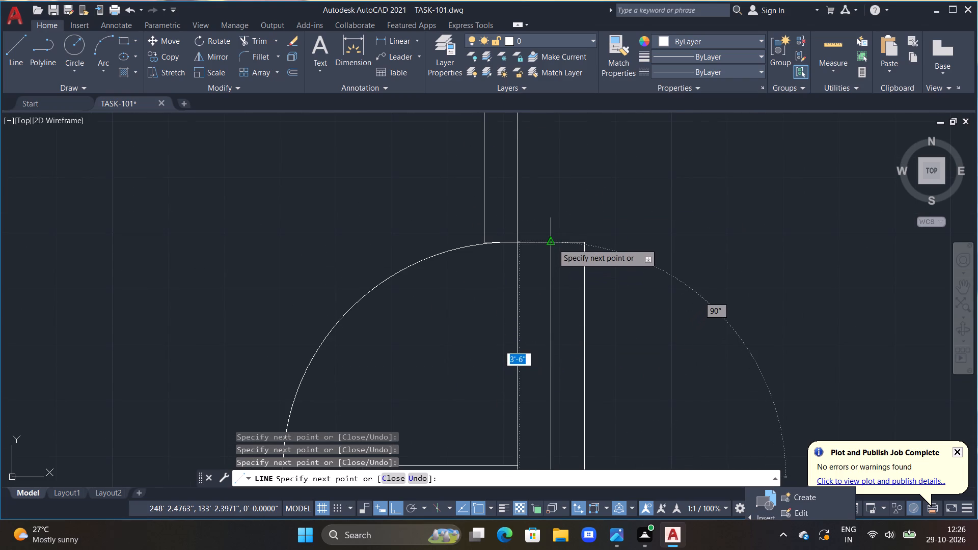
left_click(553, 243)
key("Escape")
Draw window lines about 2'-6" long across the gap at the east end of the wall north of the stairs, at both faces and middle.
scroll(557, 240, "down", 2)
scroll(587, 182, "down", 2)
middle_click_drag(586, 189, 587, 224)
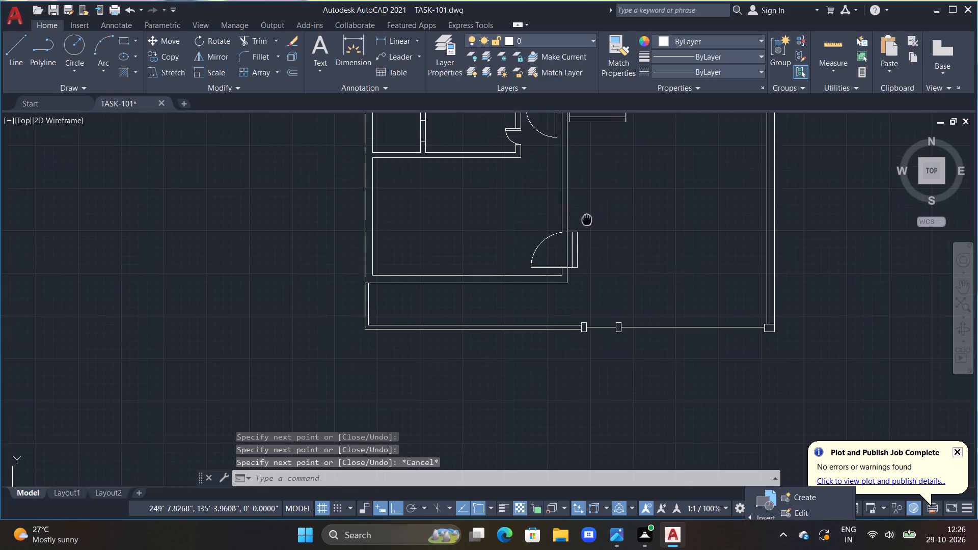
middle_click_drag(587, 224, 568, 291)
middle_click_drag(611, 160, 608, 286)
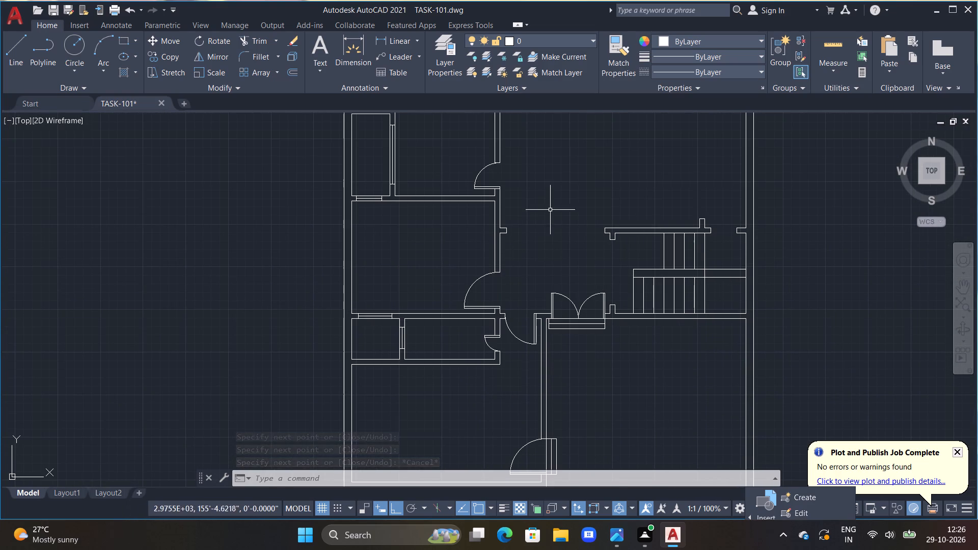
middle_click_drag(548, 204, 505, 252)
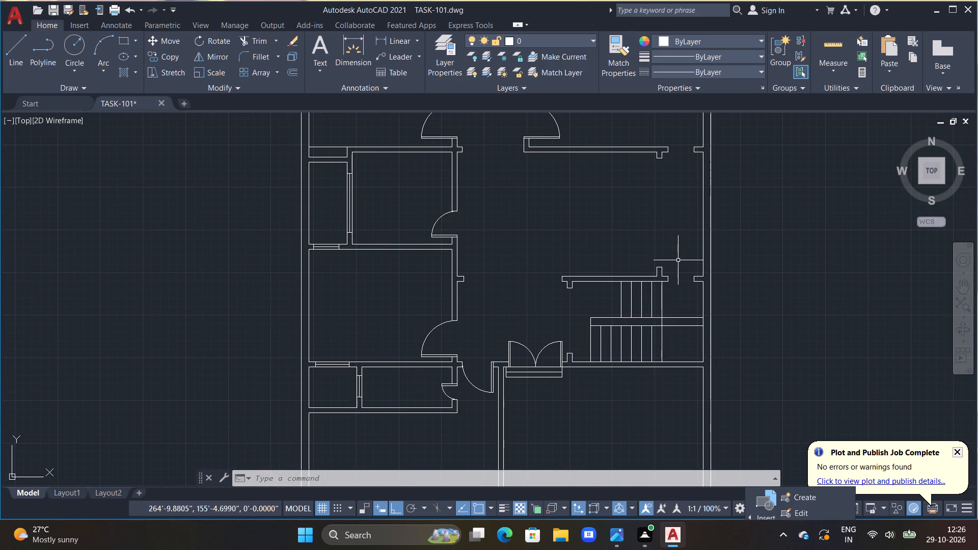
scroll(682, 291, "up", 4)
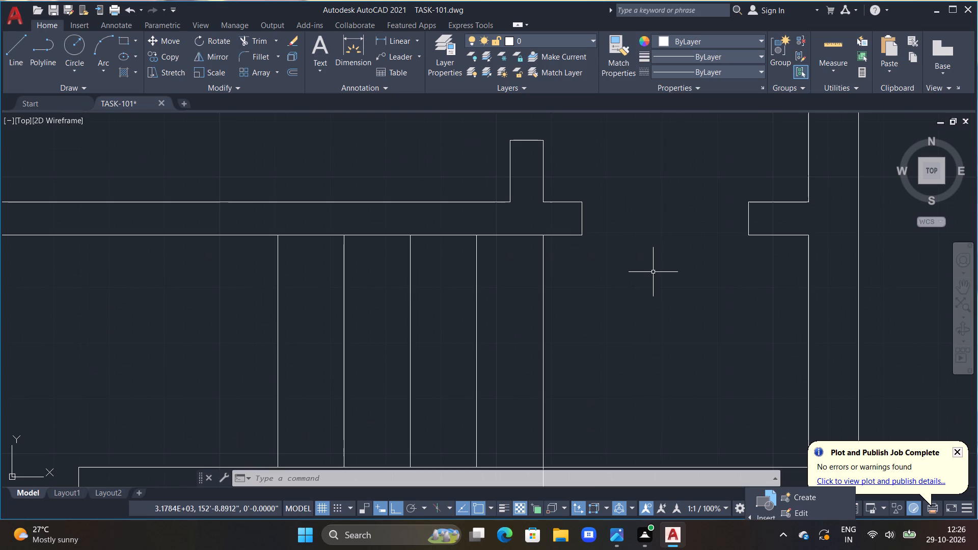
middle_click_drag(643, 280, 608, 357)
scroll(608, 357, "up", 2)
type("L")
key("space")
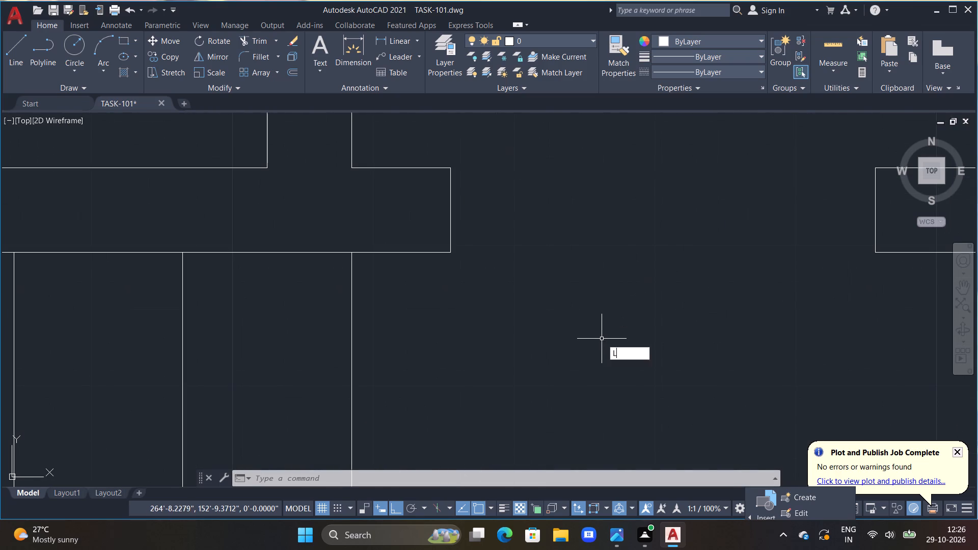
left_click(446, 252)
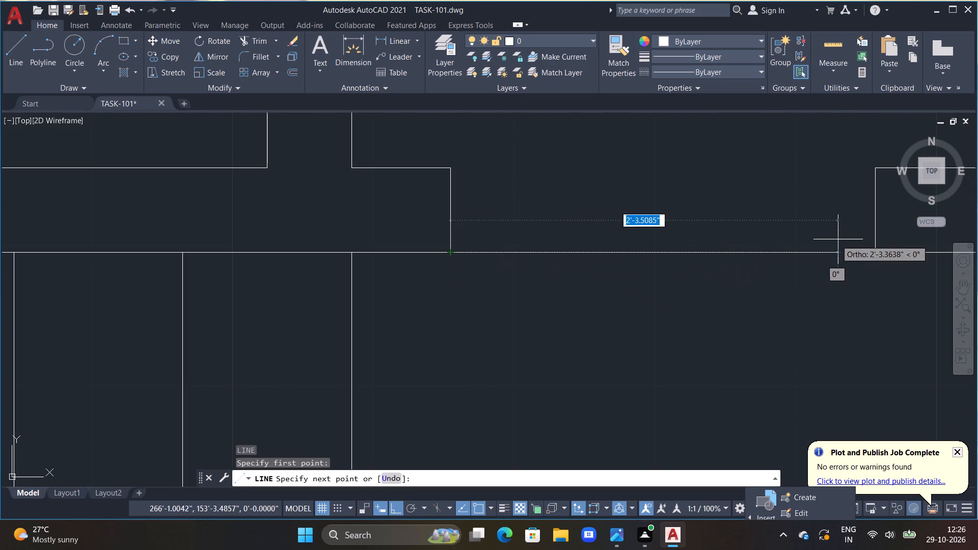
left_click(871, 253)
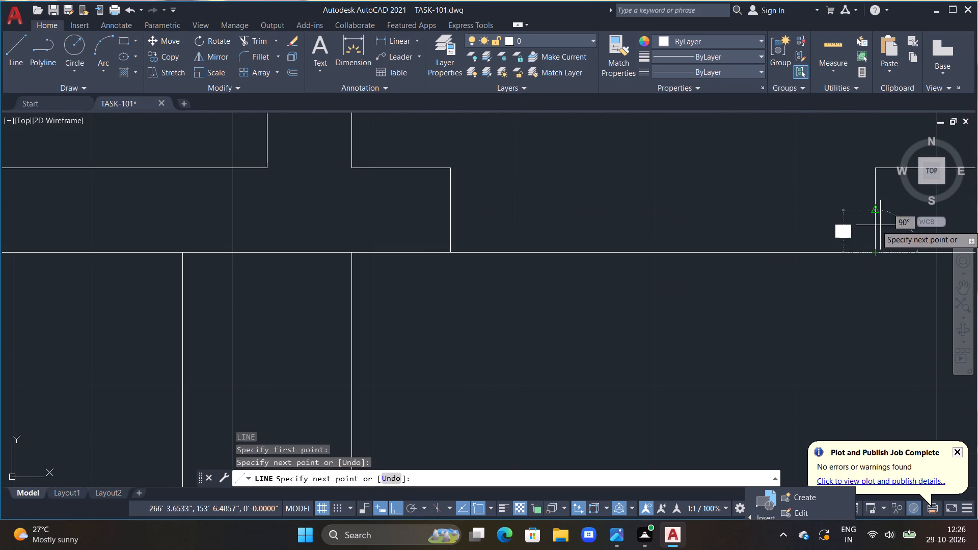
left_click(874, 209)
left_click_drag(868, 209, 846, 209)
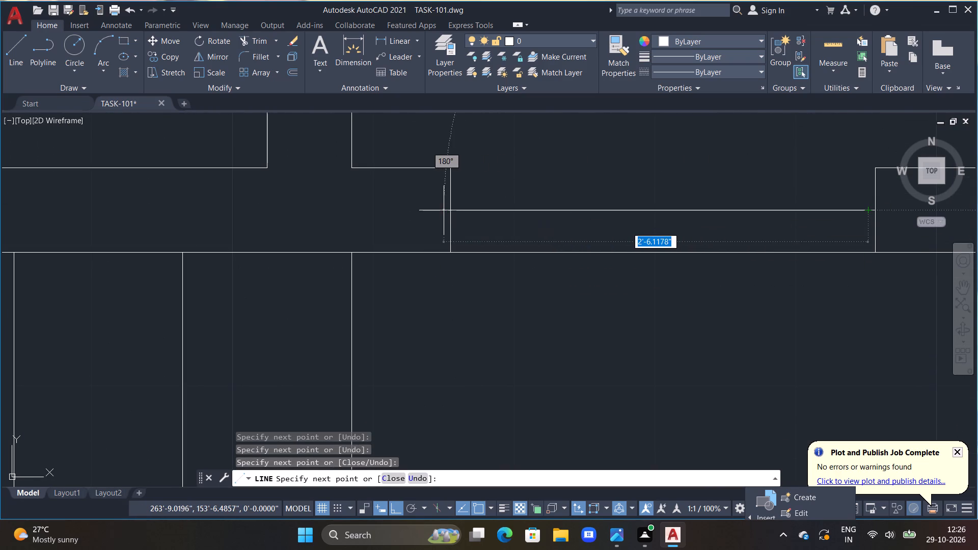
left_click(454, 210)
left_click_drag(449, 168, 468, 168)
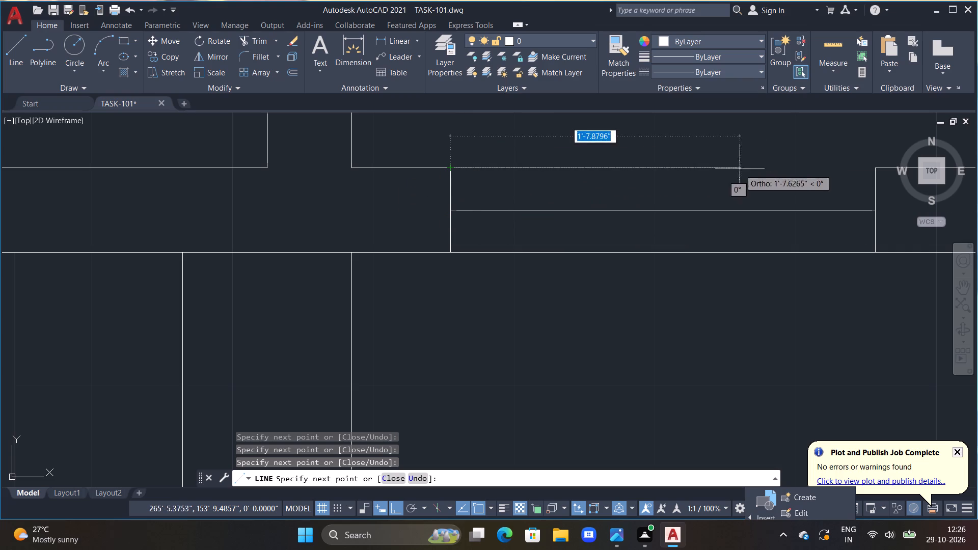
left_click(872, 168)
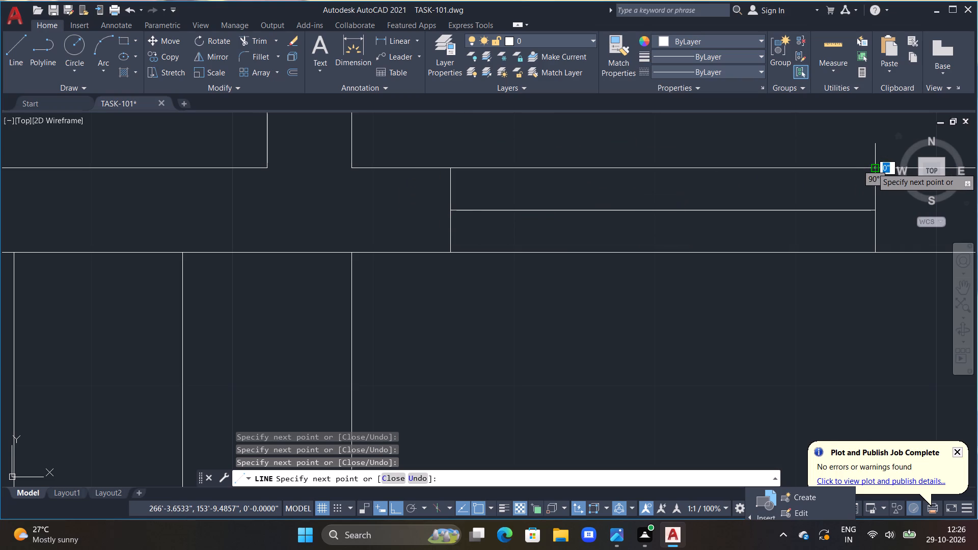
key("Escape")
Draw a closed 6" wide wall outline about 10'-7" long between the facing stubs north of the stairs, near the east wall.
scroll(840, 184, "down", 3)
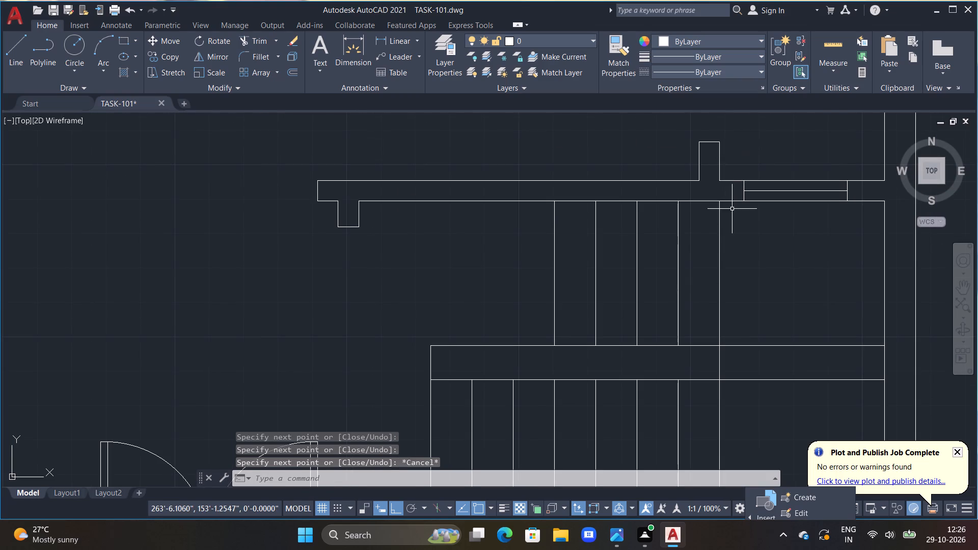
scroll(732, 209, "down", 1)
middle_click_drag(726, 160, 694, 267)
scroll(702, 238, "down", 2)
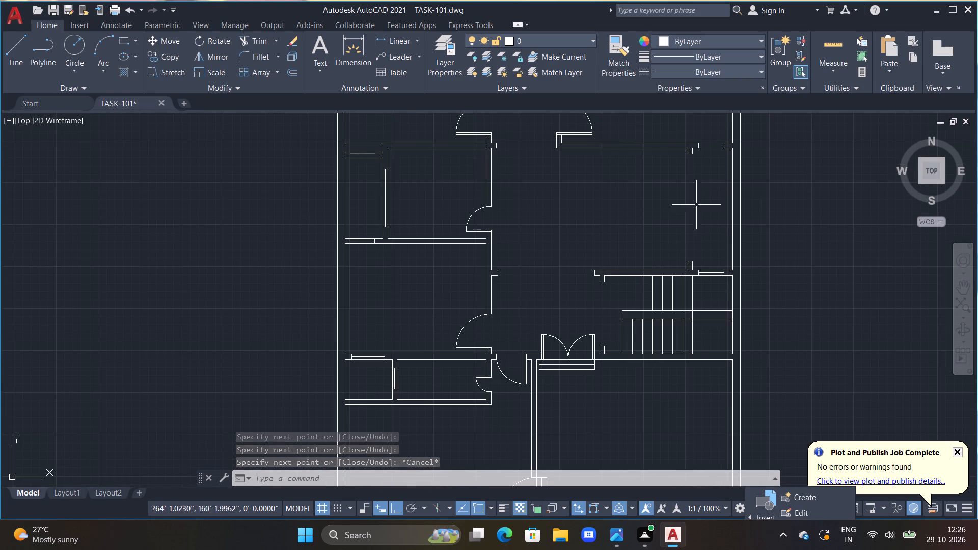
scroll(690, 209, "down", 1)
middle_click_drag(690, 192, 633, 272)
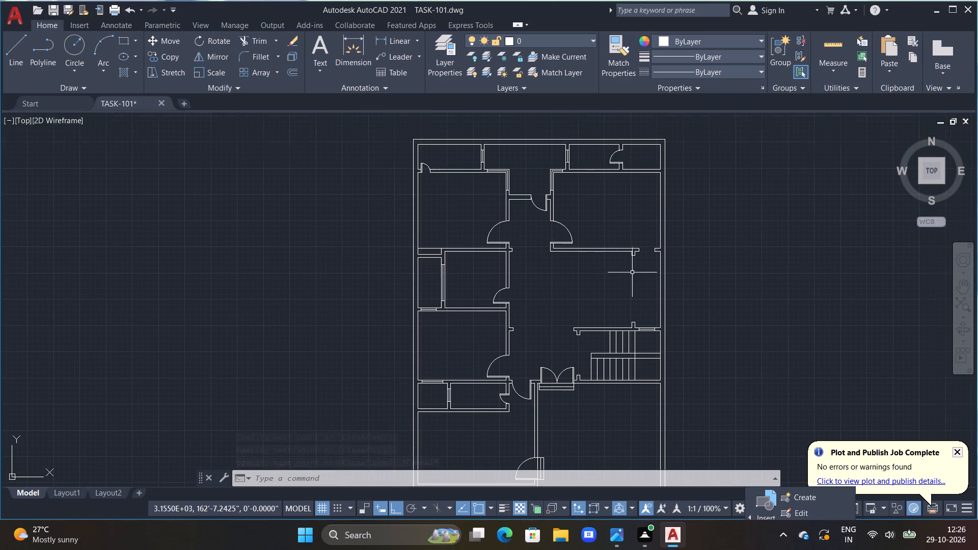
scroll(660, 291, "up", 2)
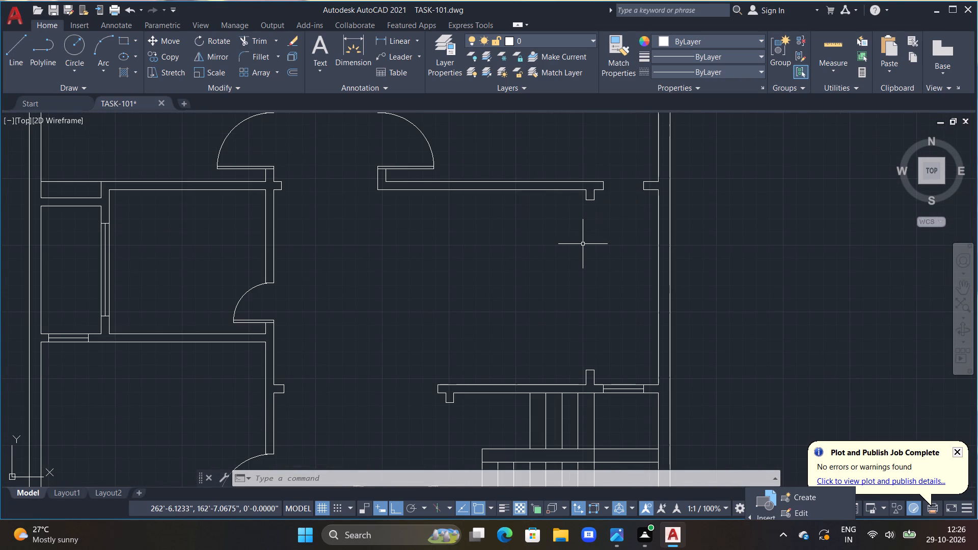
key("l")
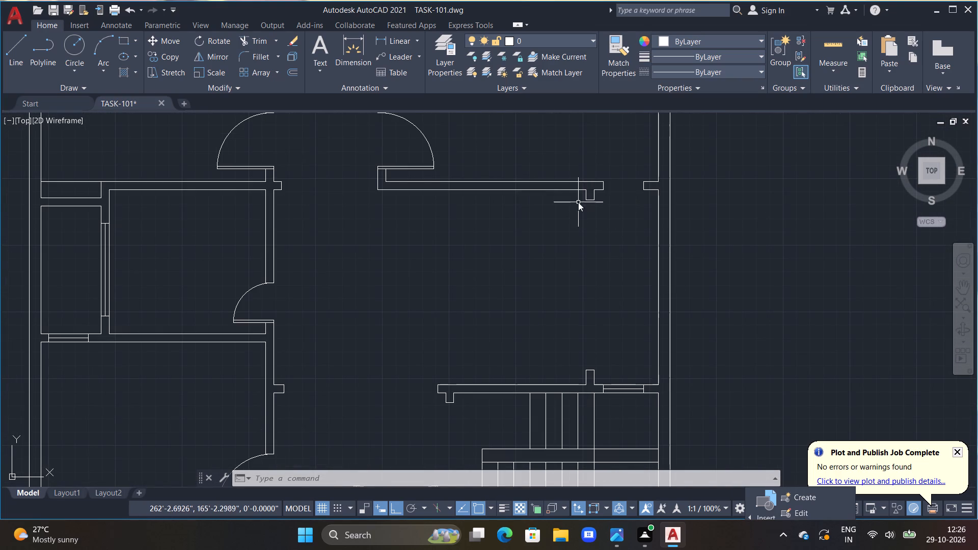
key("space")
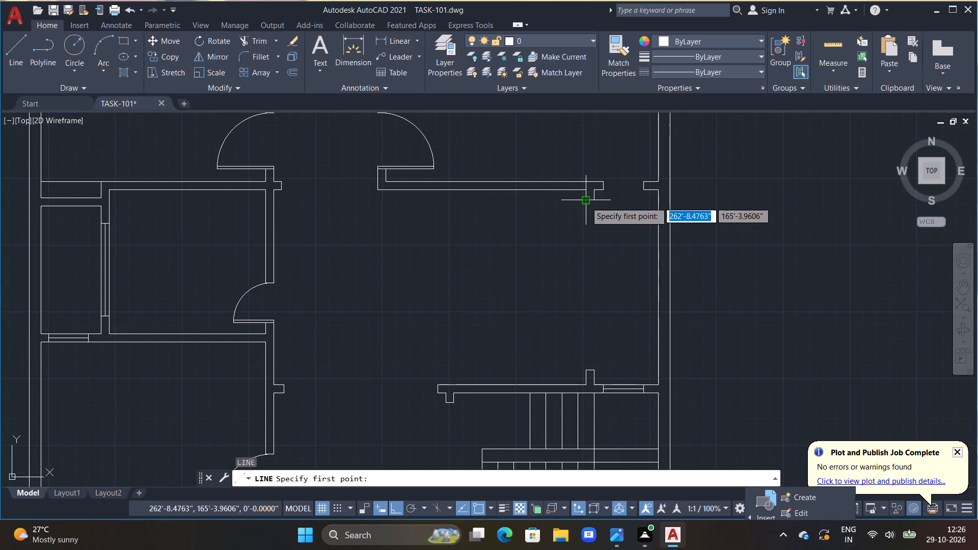
left_click(586, 202)
left_click(587, 371)
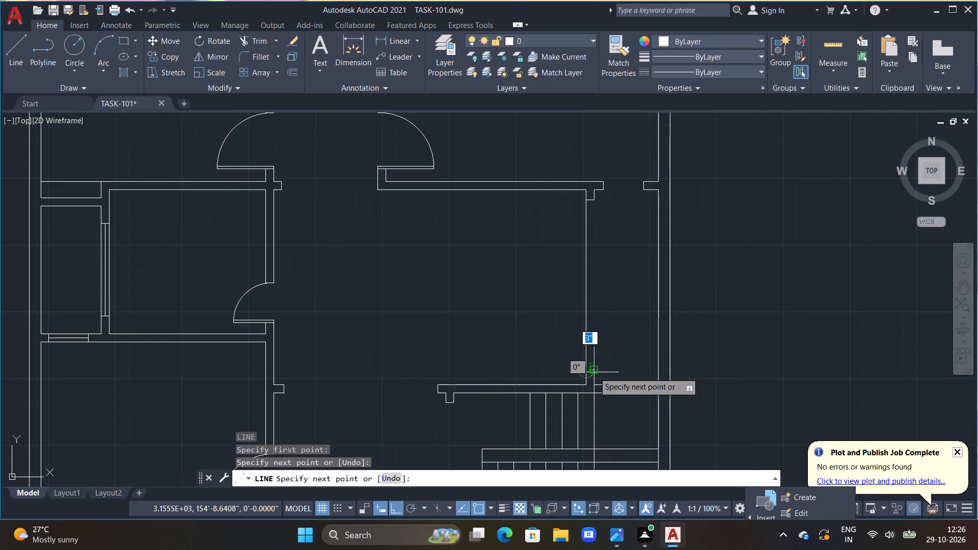
left_click(594, 372)
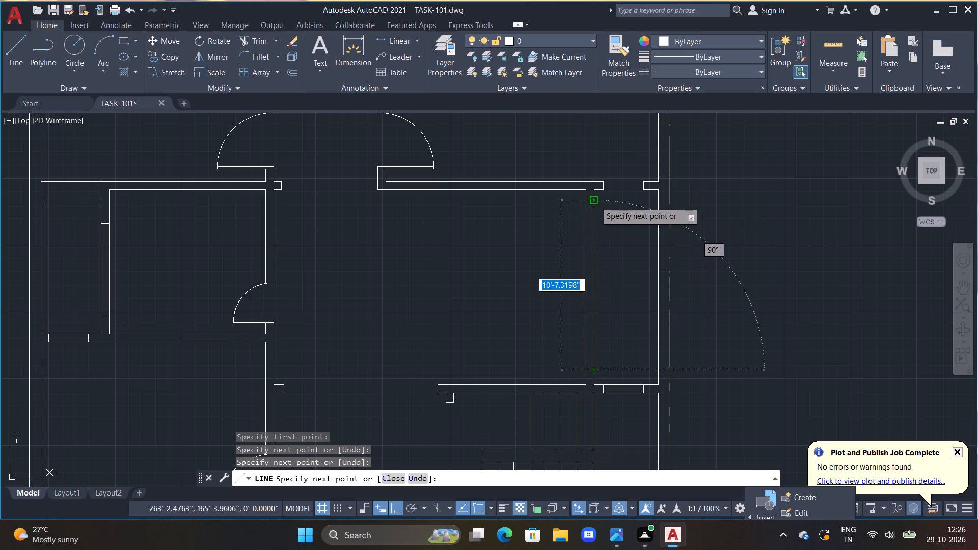
left_click(596, 201)
double_click(584, 199)
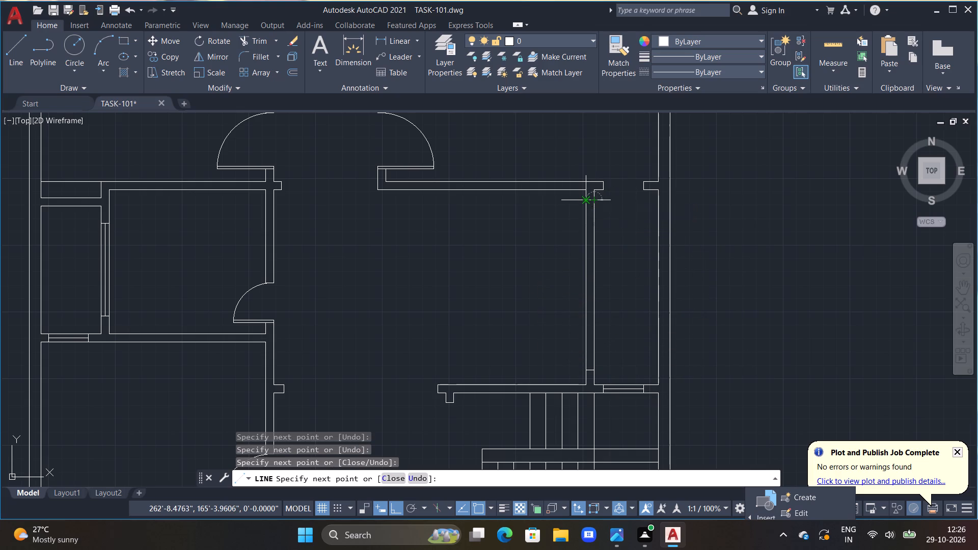
key("Escape")
Offset the new wall outline's north and south end lines 4' inward to mark two window openings.
scroll(610, 251, "up", 1)
type("OFF")
key("space")
type("4'")
key("Return")
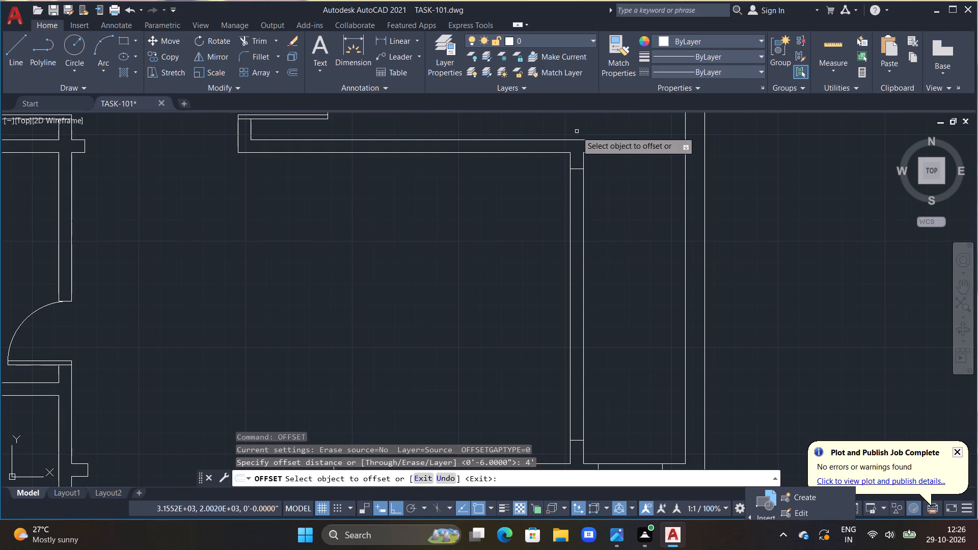
double_click(579, 169)
left_click(563, 314)
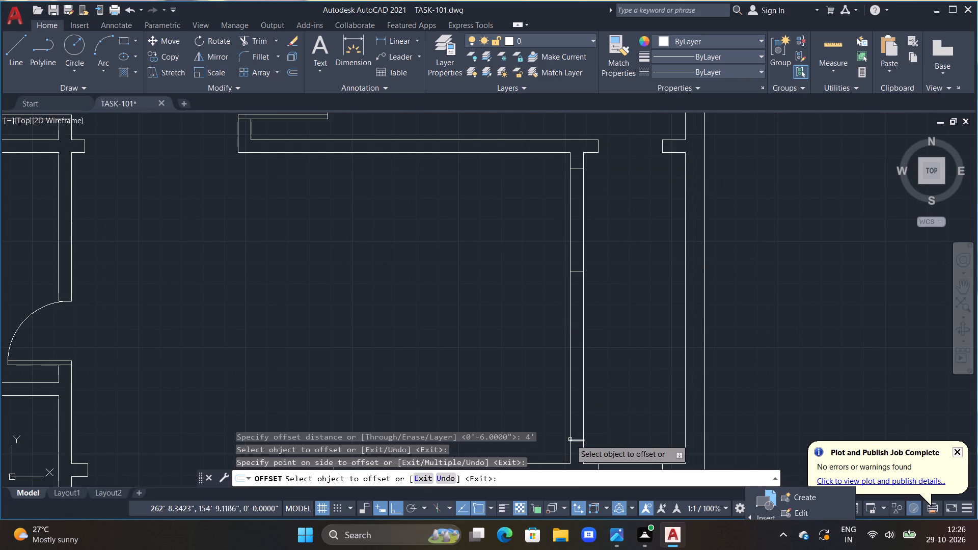
double_click(578, 441)
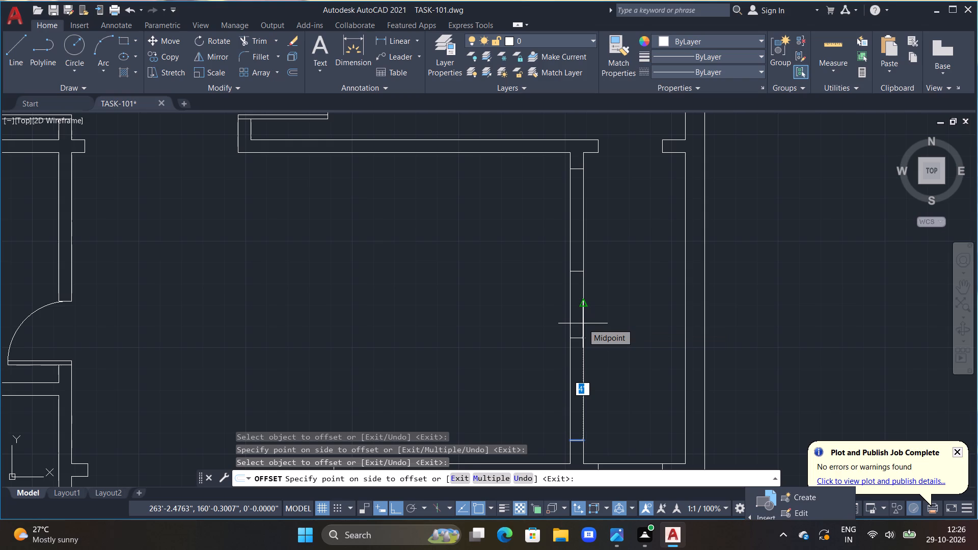
left_click(583, 323)
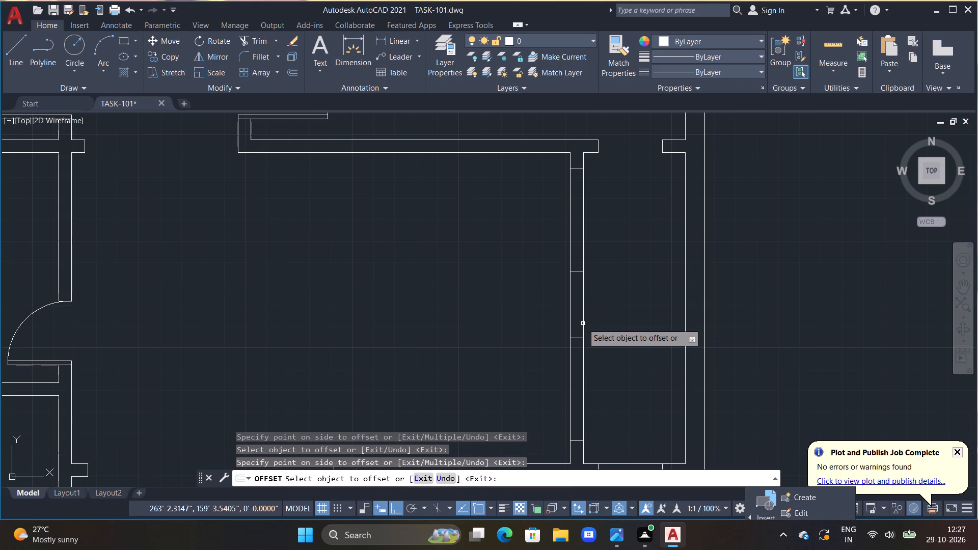
key("Escape")
Draw a 4' centre line in each of the two window openings, connecting the midpoints of their end lines.
type("L")
key("space")
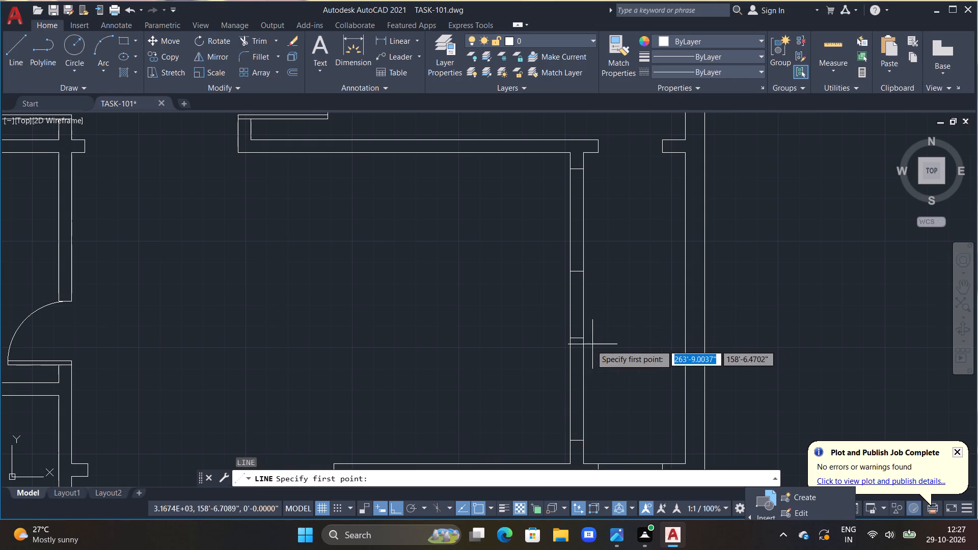
left_click(574, 337)
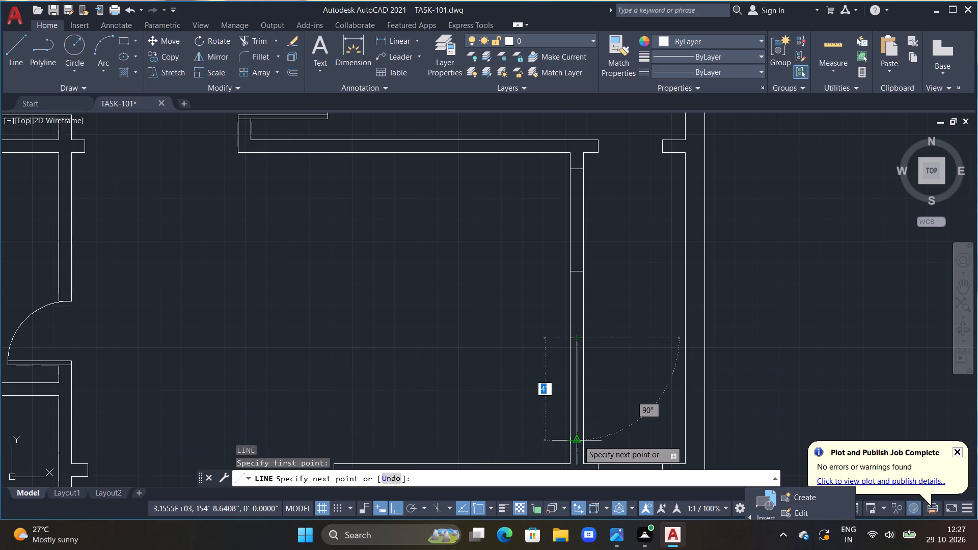
left_click(578, 440)
key("Escape")
type("L")
key("space")
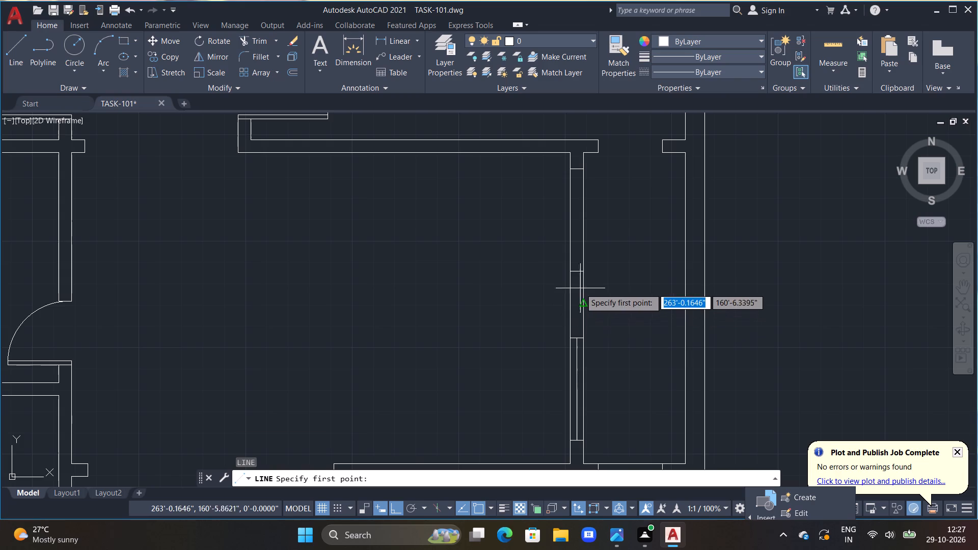
left_click(576, 271)
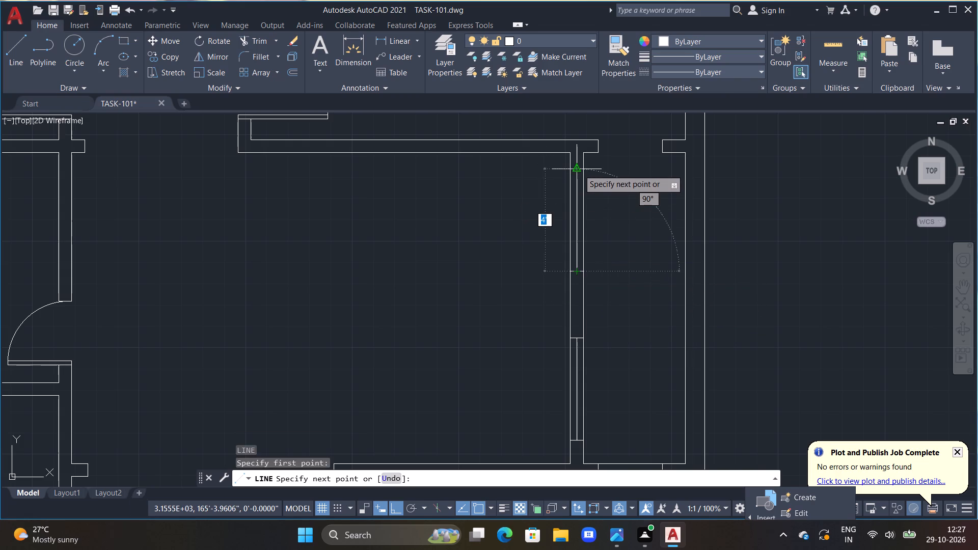
left_click(579, 170)
key("Escape")
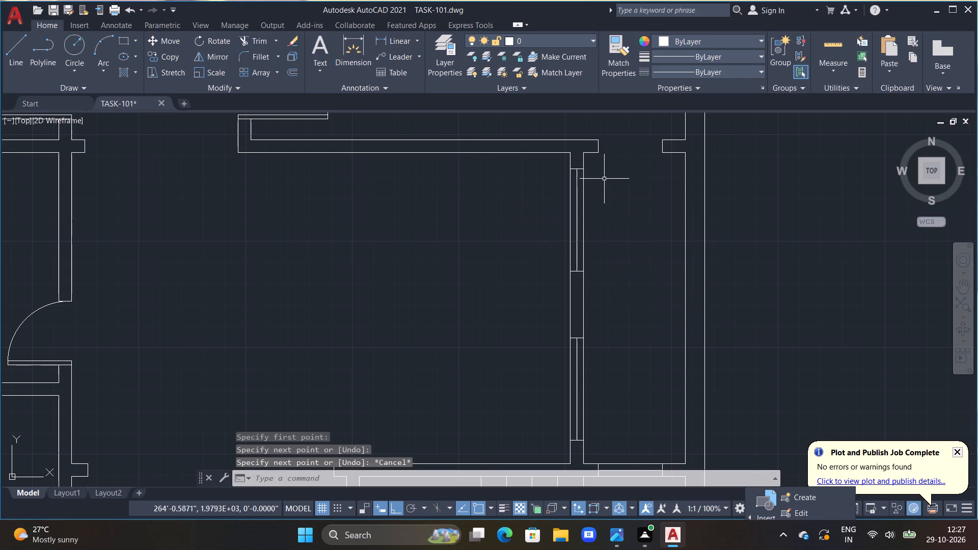
Draw window lines about 2'-6" long across the gap north of the narrow east room, at both wall faces and the middle.
middle_click_drag(600, 182, 576, 321)
scroll(592, 285, "up", 1)
type("L")
key("space")
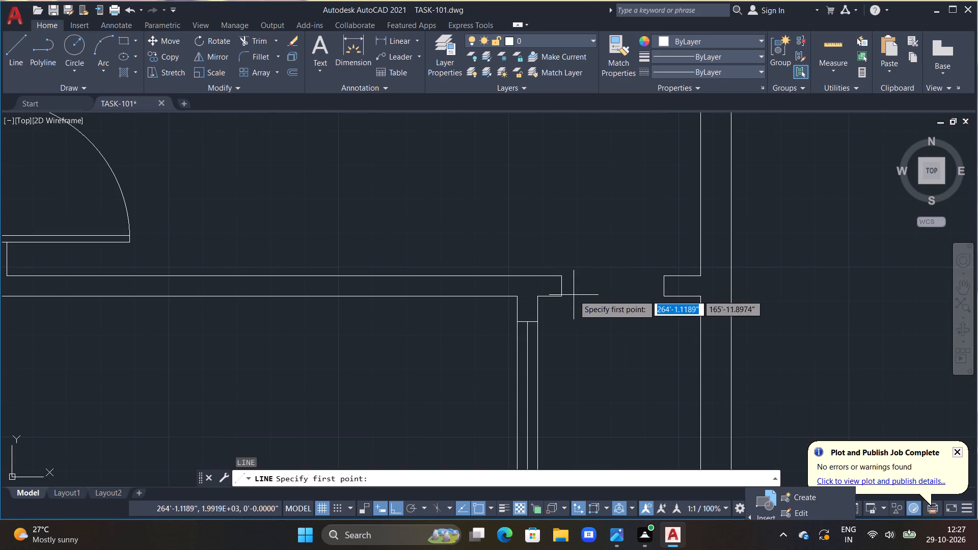
left_click_drag(561, 295, 567, 295)
double_click(663, 296)
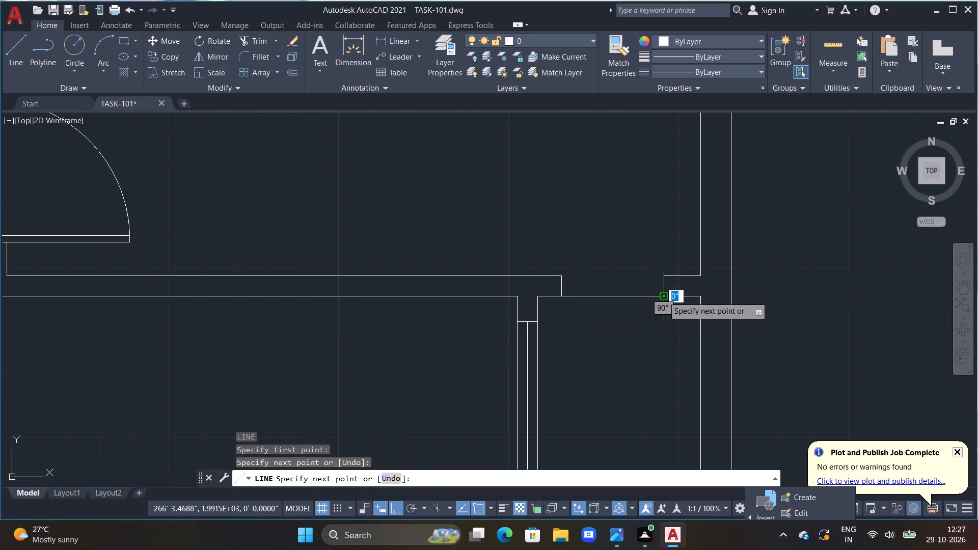
left_click(664, 284)
left_click(563, 288)
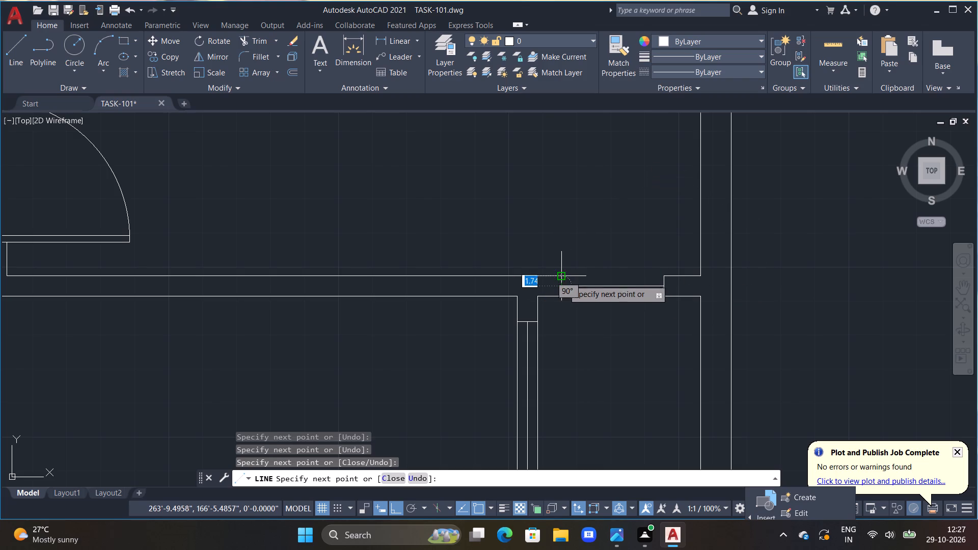
left_click(564, 276)
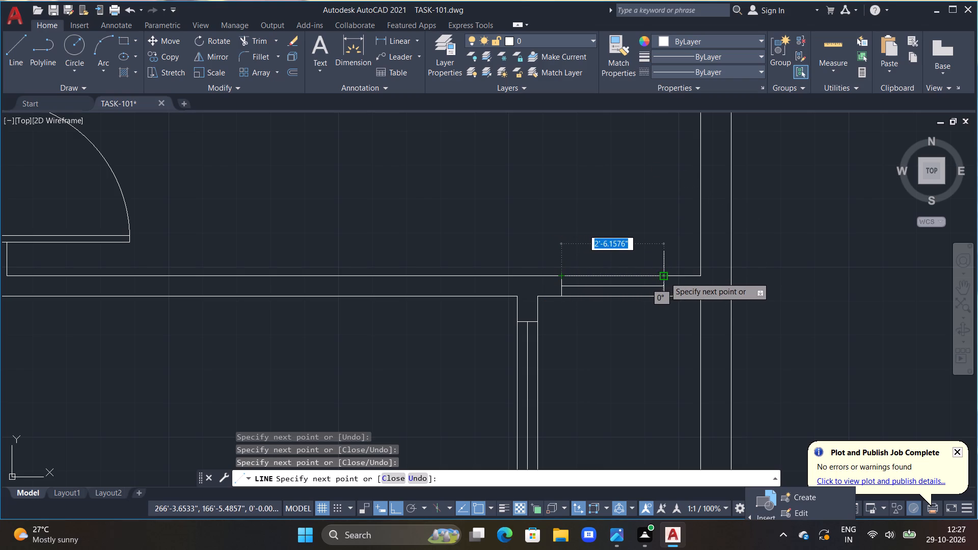
left_click(665, 277)
double_click(667, 298)
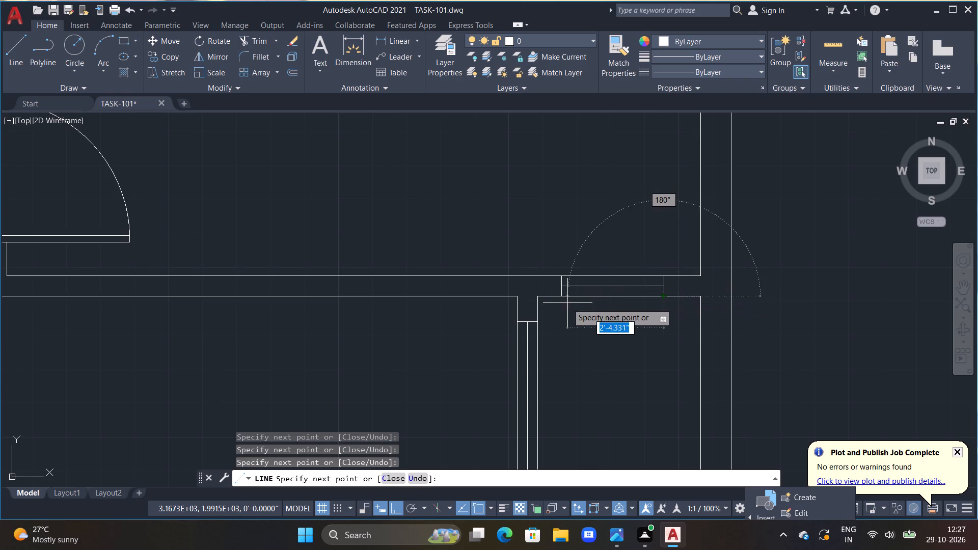
left_click(559, 296)
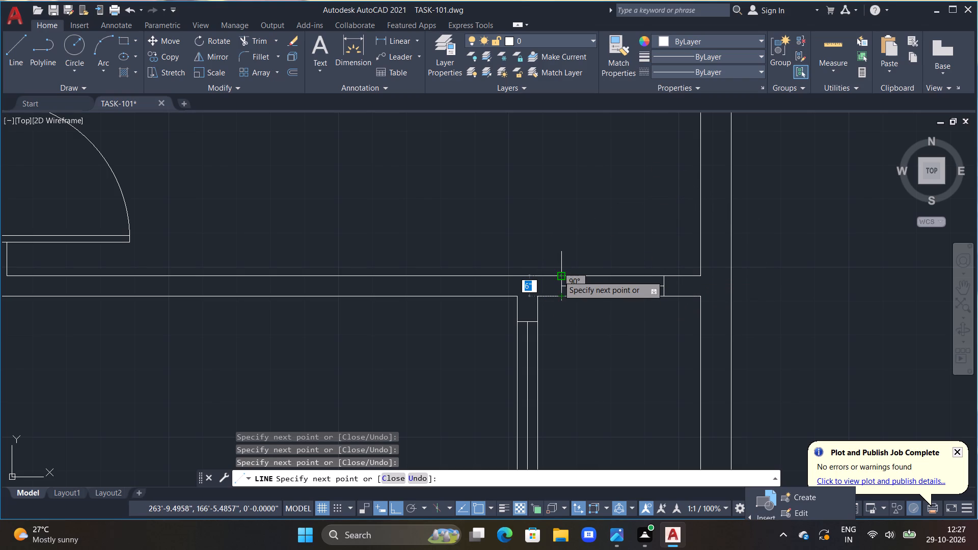
left_click(558, 276)
key("Escape")
Examine the northern rooms and their walls for openings that still need window lines.
scroll(562, 267, "down", 5)
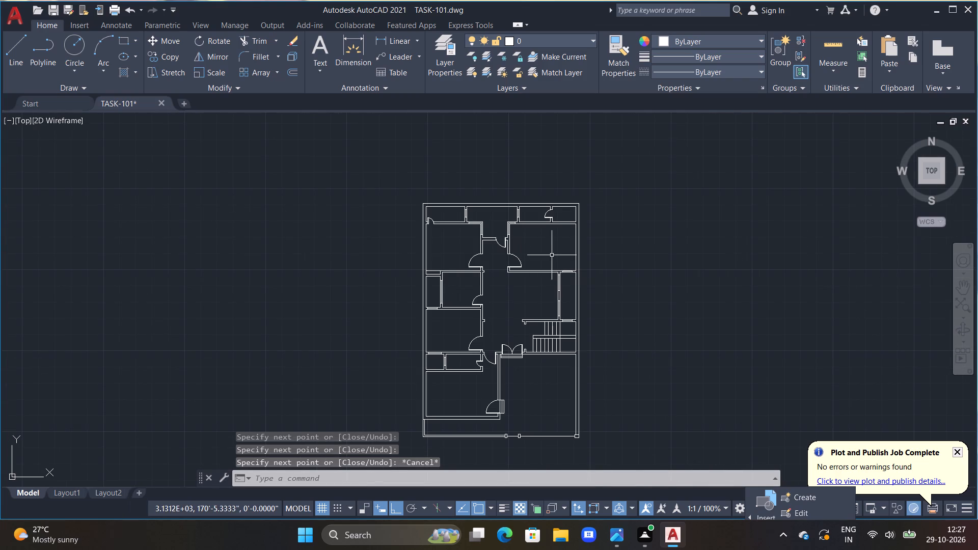
middle_click_drag(550, 235, 564, 281)
scroll(583, 259, "up", 2)
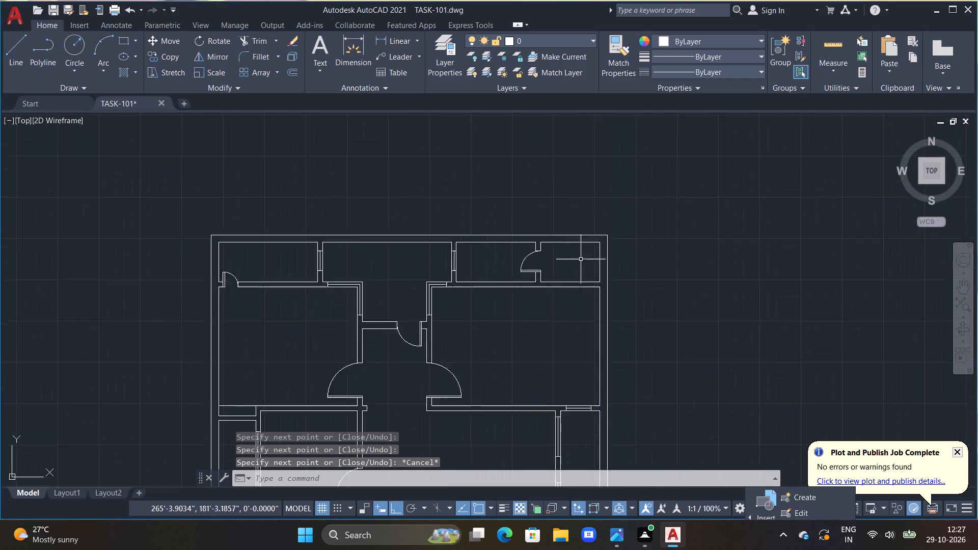
scroll(581, 259, "up", 3)
scroll(521, 293, "down", 2)
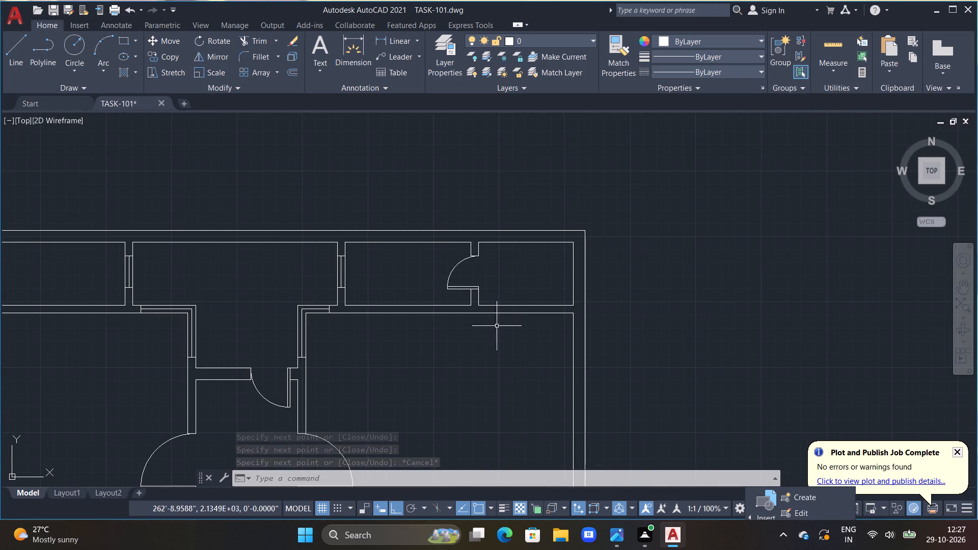
scroll(475, 346, "down", 2)
middle_click_drag(399, 384, 401, 378)
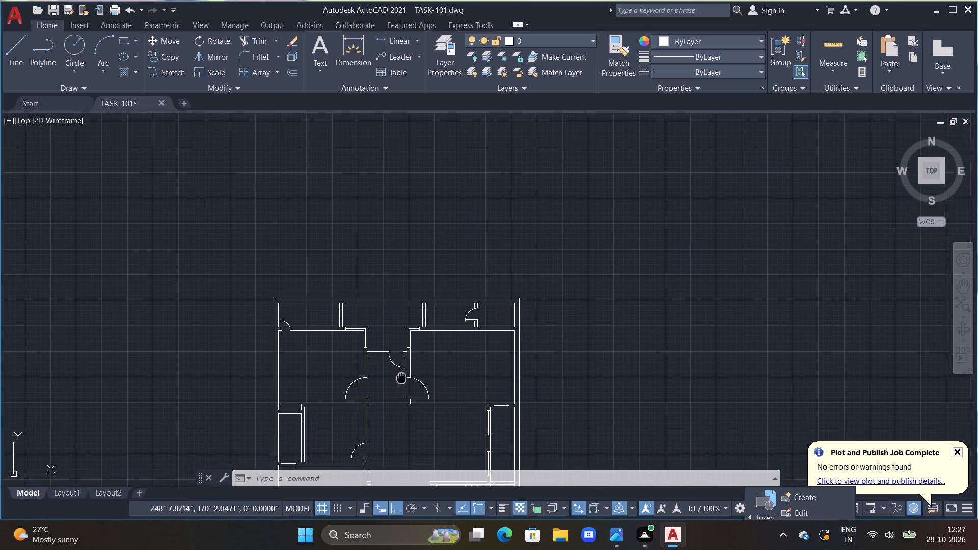
middle_click_drag(401, 378, 455, 303)
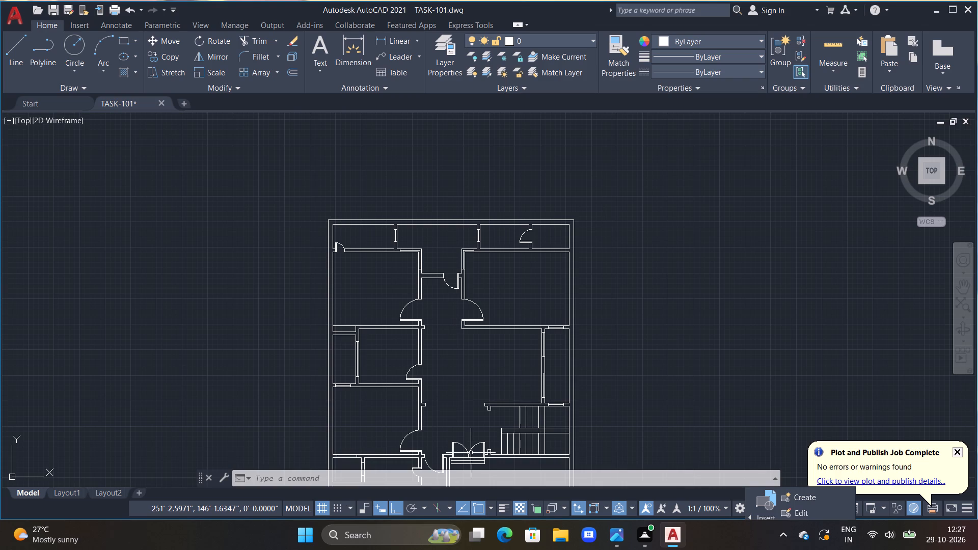
Draw a dashed ACAD_ISO02W100 line about 6' long across the open passage south of the facing doors, along the wall's north face.
scroll(459, 411, "down", 1)
middle_click_drag(449, 346, 449, 312)
scroll(448, 307, "up", 2)
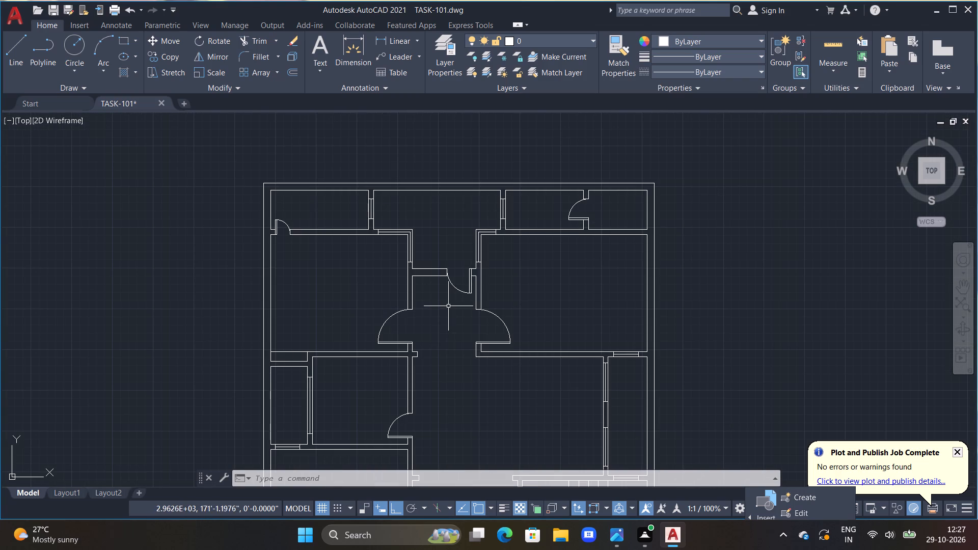
scroll(423, 355, "up", 3)
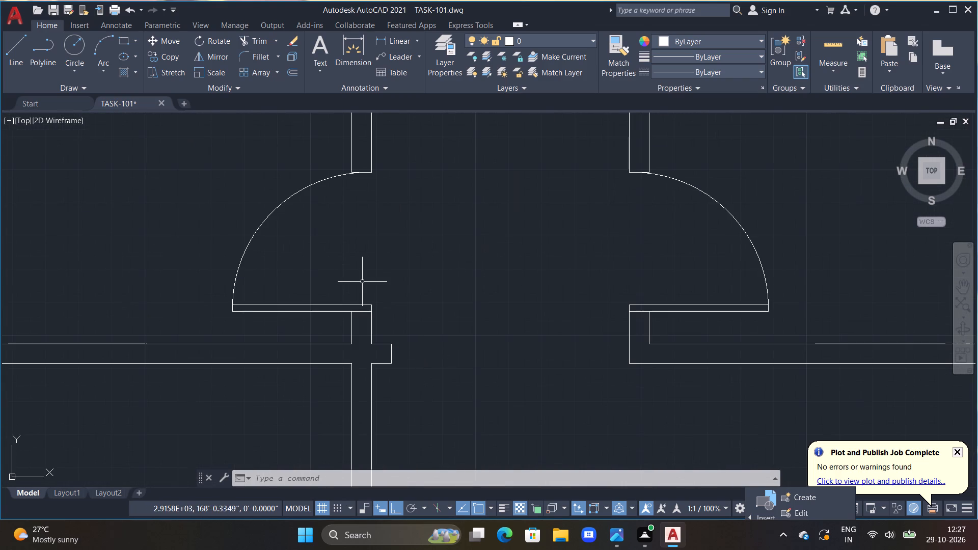
scroll(362, 282, "down", 1)
left_click(724, 74)
left_click(712, 116)
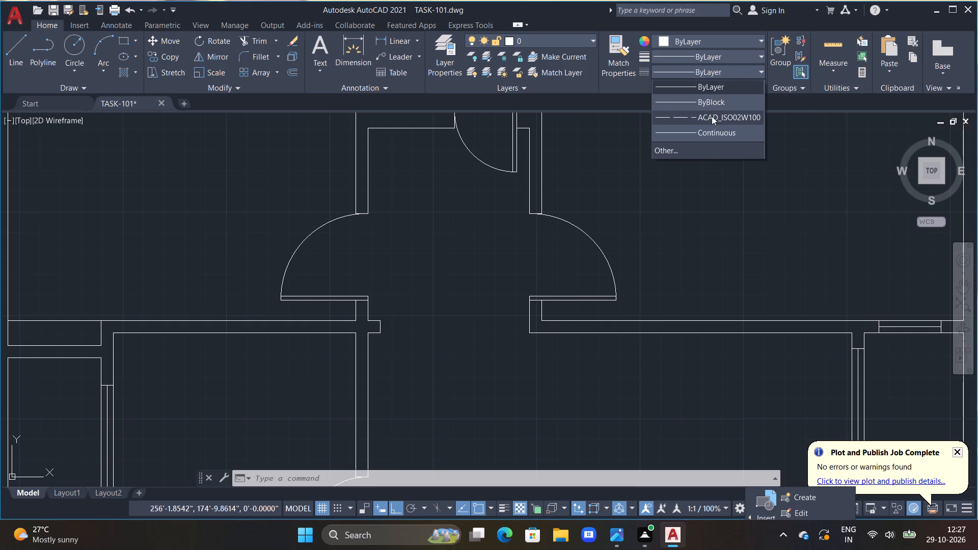
type("L")
key("space")
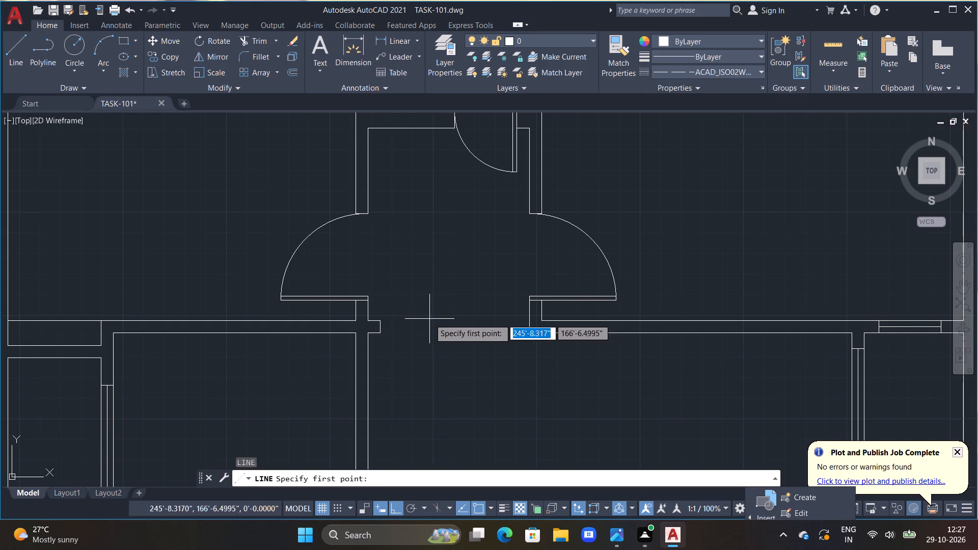
double_click(529, 322)
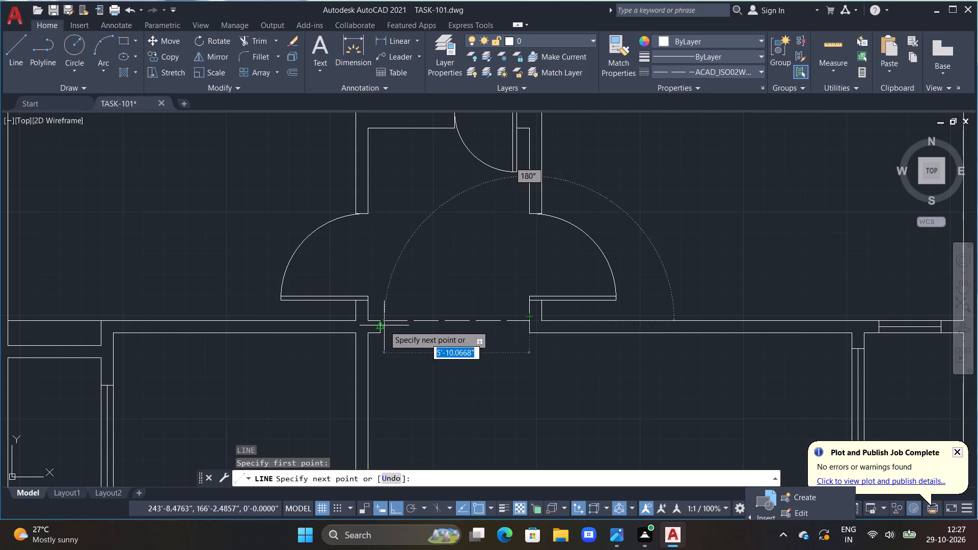
left_click(379, 319)
key("Escape")
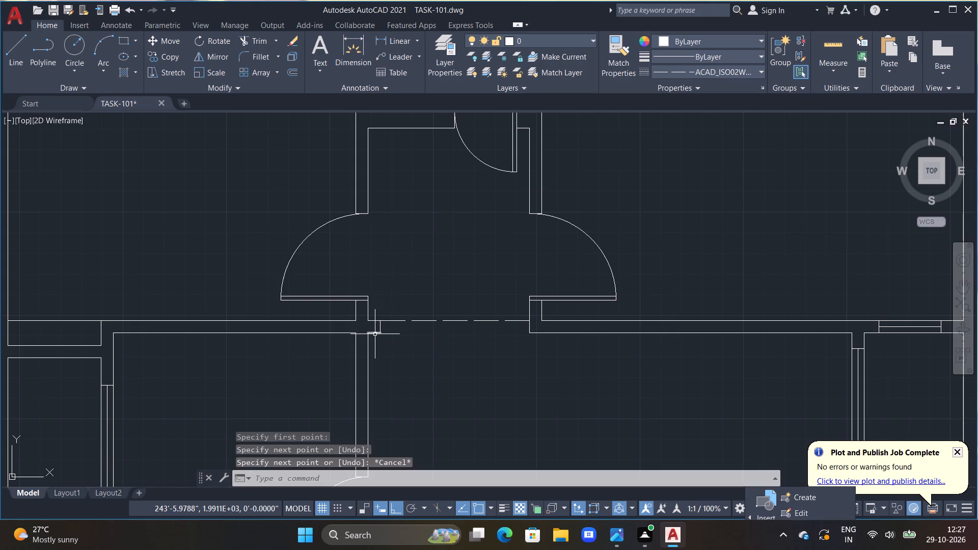
Draw a dashed line about 6' long across the open passage south of the facing doors, along the wall's south face.
type("L")
key("space")
left_click(379, 335)
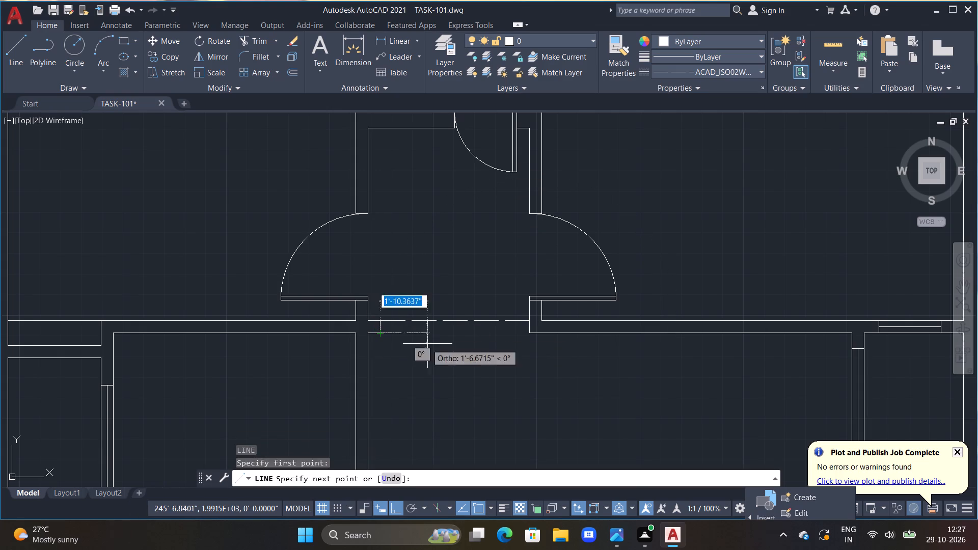
left_click(528, 335)
key("Escape")
Draw a dashed line about 9'-7" long across the wide opening northwest of the stairs, along the wall's north face.
scroll(531, 343, "down", 3)
middle_click_drag(531, 370, 519, 338)
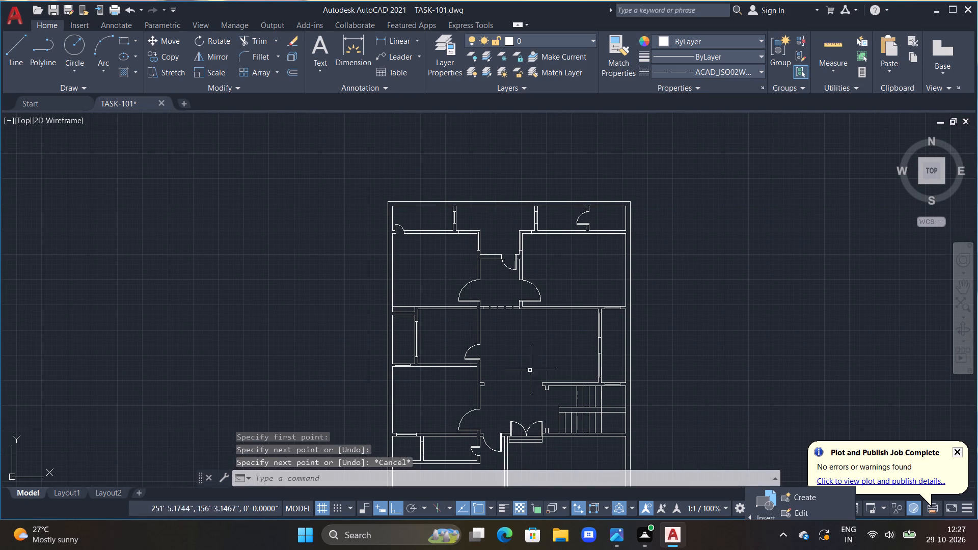
middle_click_drag(496, 383, 485, 312)
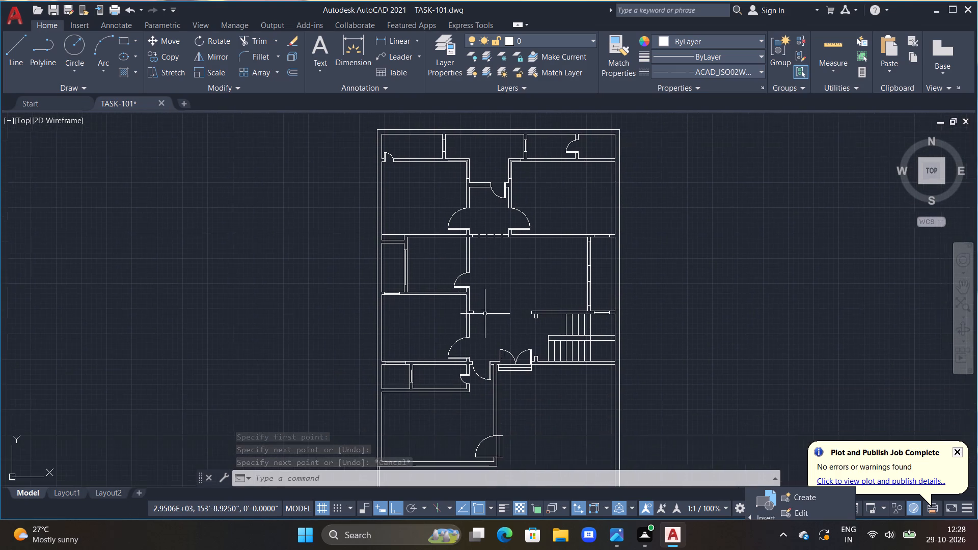
scroll(494, 316, "up", 1)
middle_click_drag(491, 301, 465, 238)
scroll(467, 237, "up", 3)
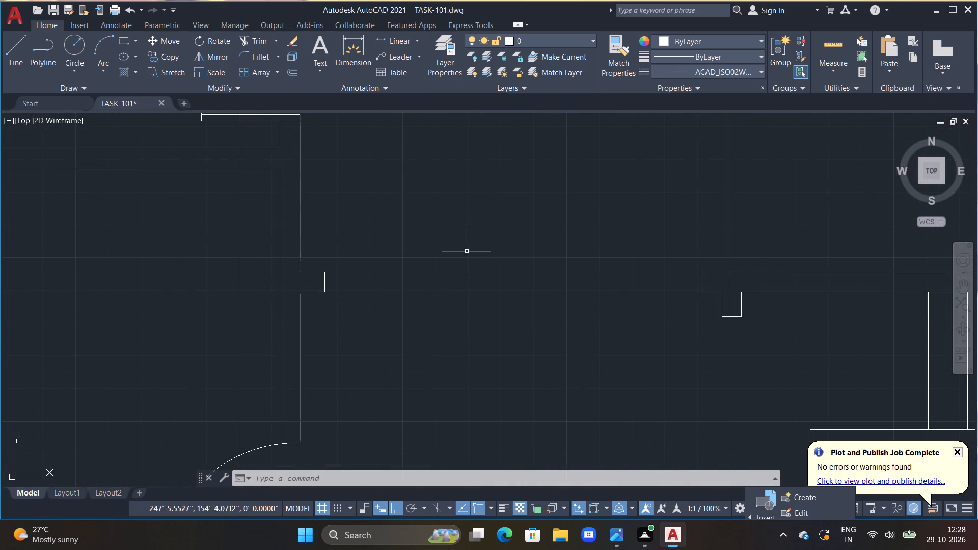
middle_click_drag(455, 262, 420, 209)
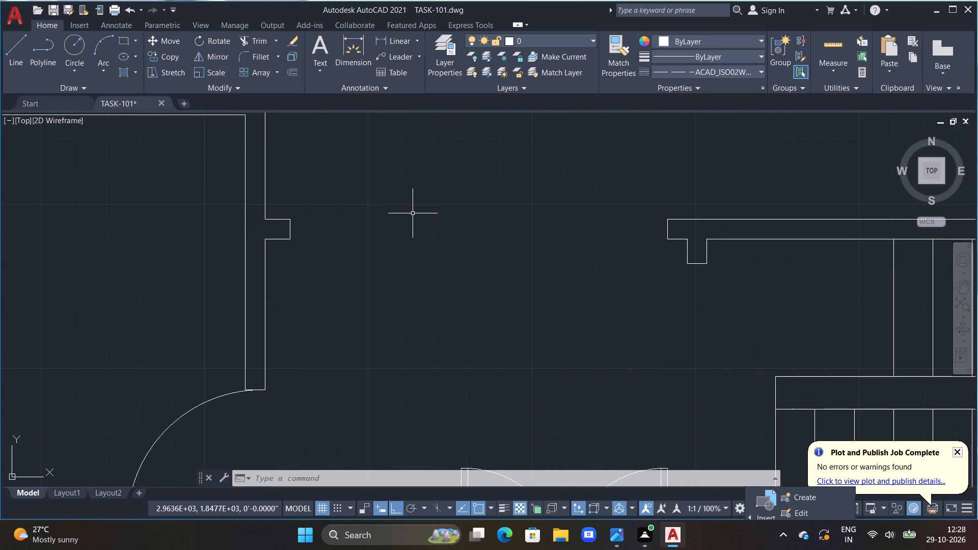
type("L")
key("space")
left_click(286, 218)
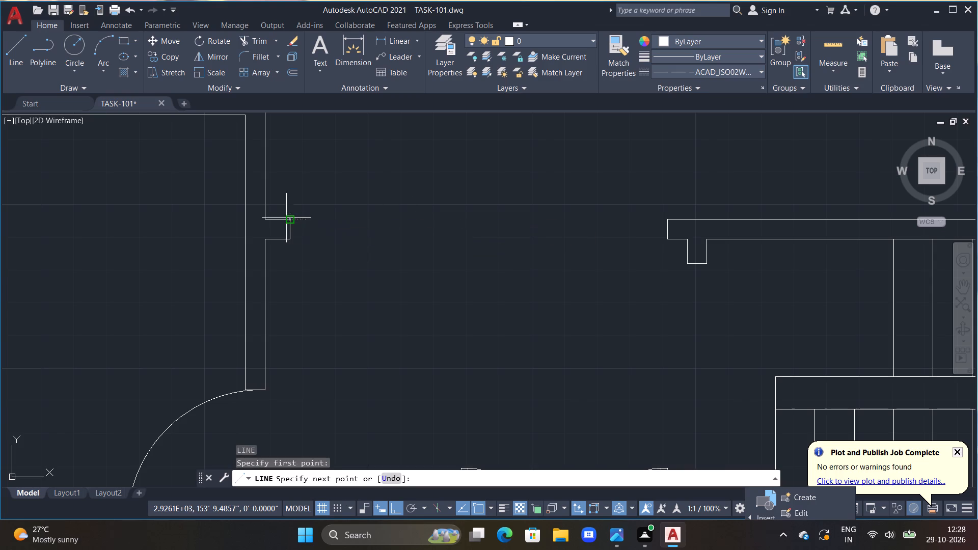
double_click(669, 218)
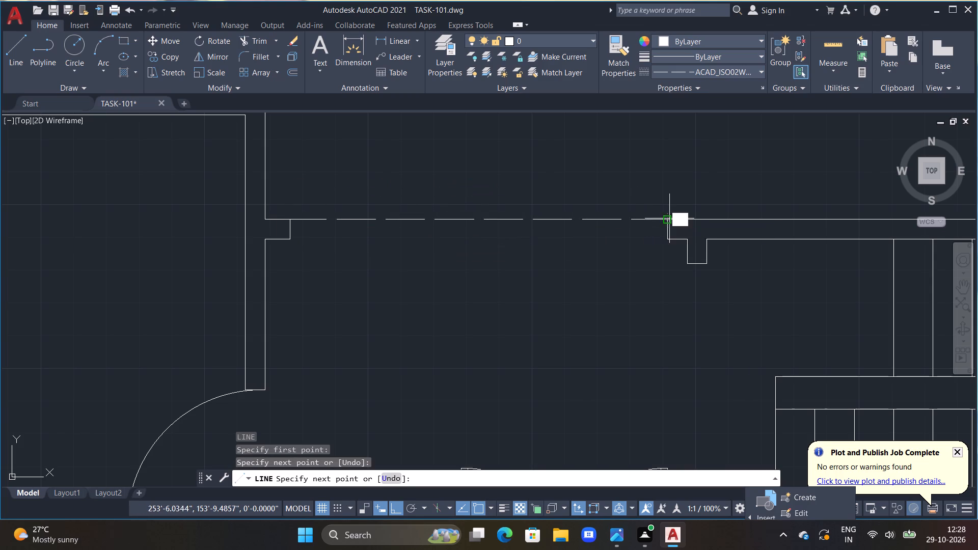
key("grave")
key("grave")
key("Escape")
key("Escape")
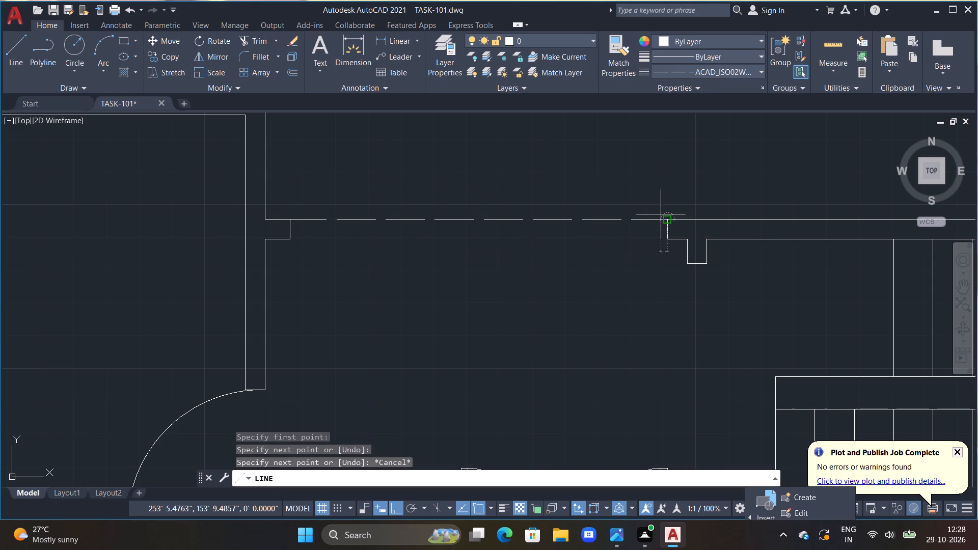
key("Escape")
Draw a matching dashed line about 9'-7" long across the same wide opening, along the wall's south face.
type("L")
key("space")
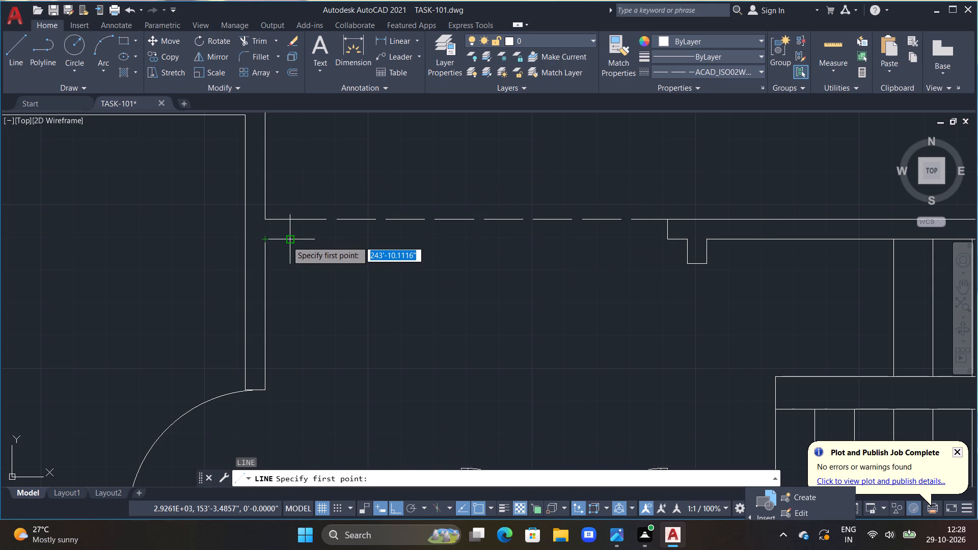
left_click(288, 240)
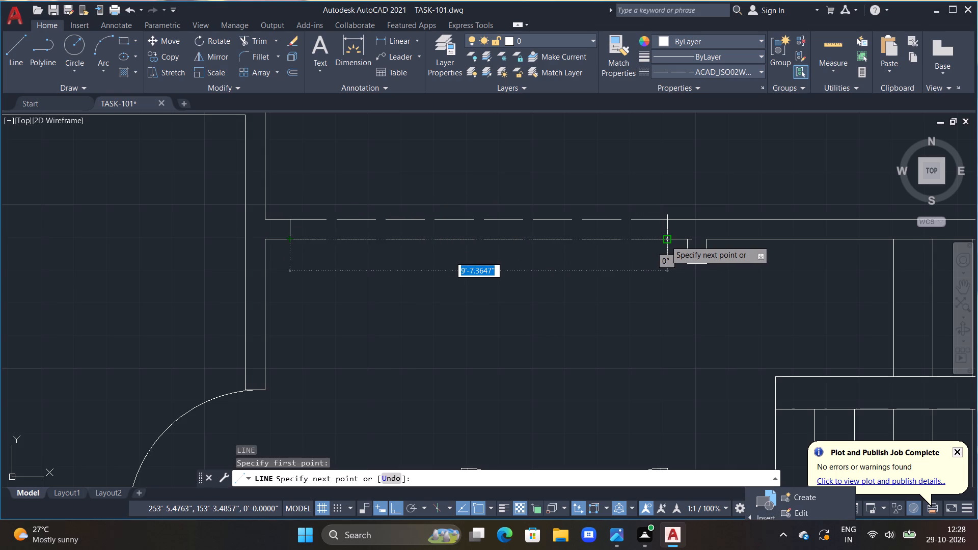
double_click(666, 240)
key("Escape")
Draw two dashed north-south lines about 6'-4" long across the stair opening, joining the two wall stubs along both faces.
scroll(675, 255, "down", 1)
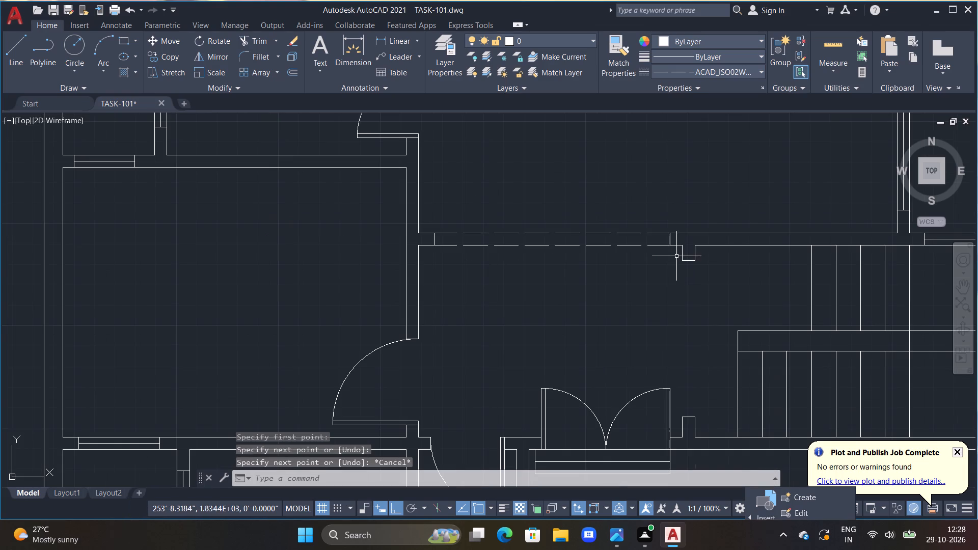
middle_click_drag(599, 228, 541, 201)
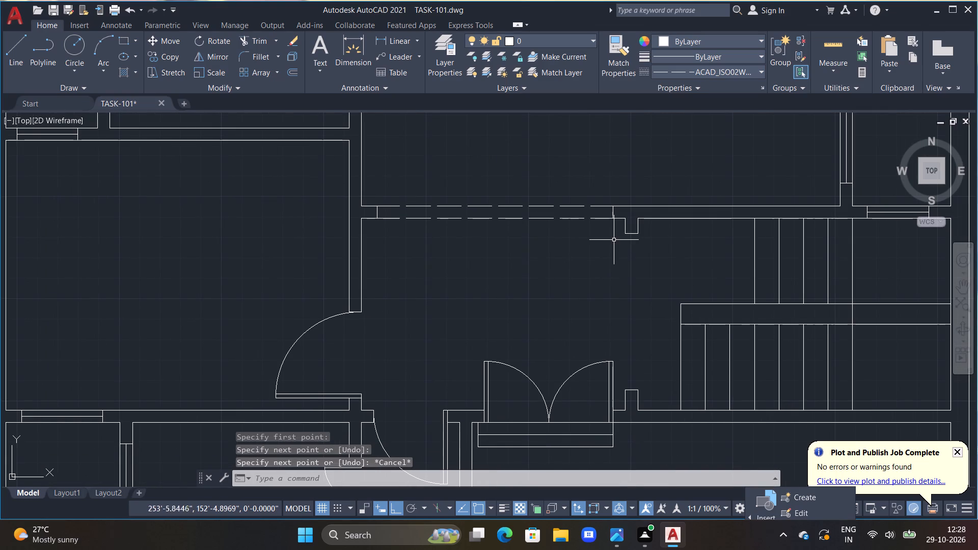
key("l")
key("space")
left_click(626, 234)
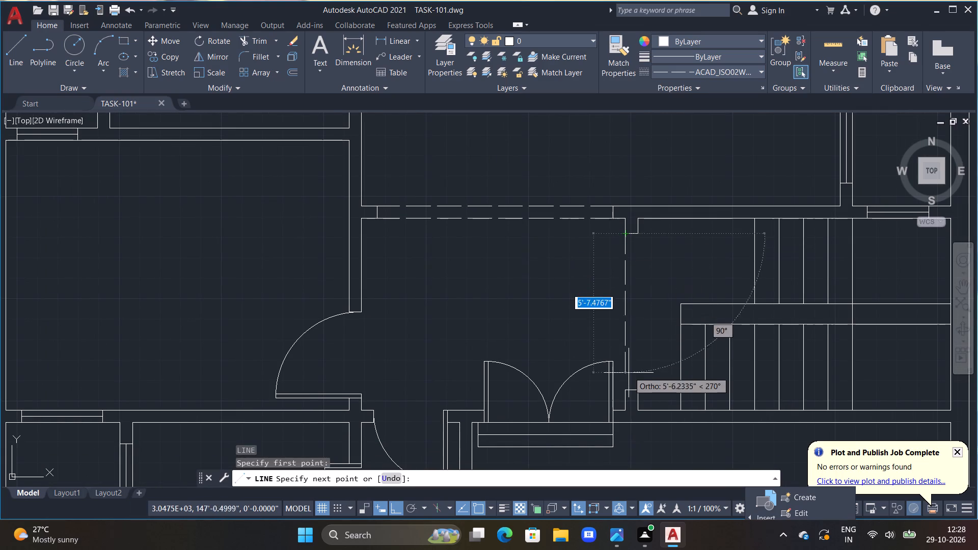
left_click(622, 391)
key("Escape")
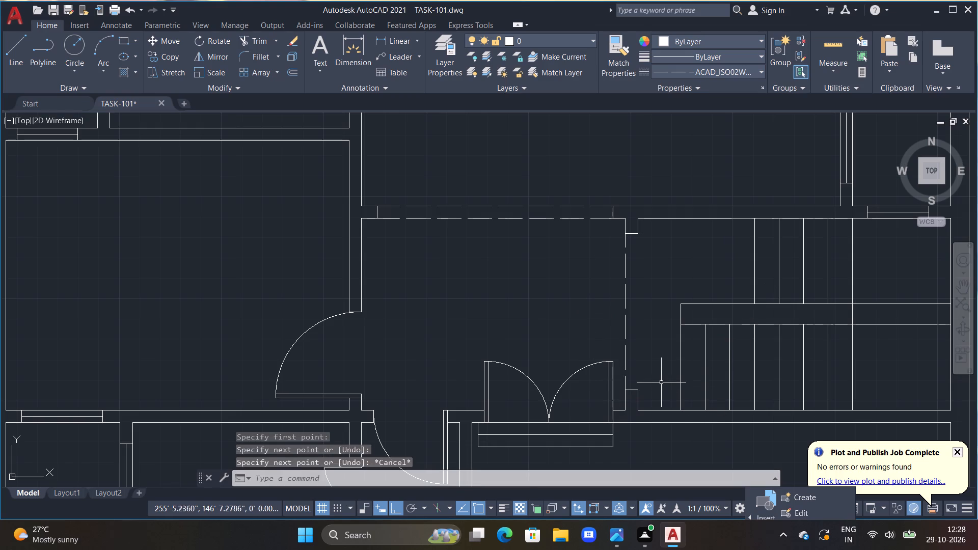
key("l")
key("space")
left_click(637, 392)
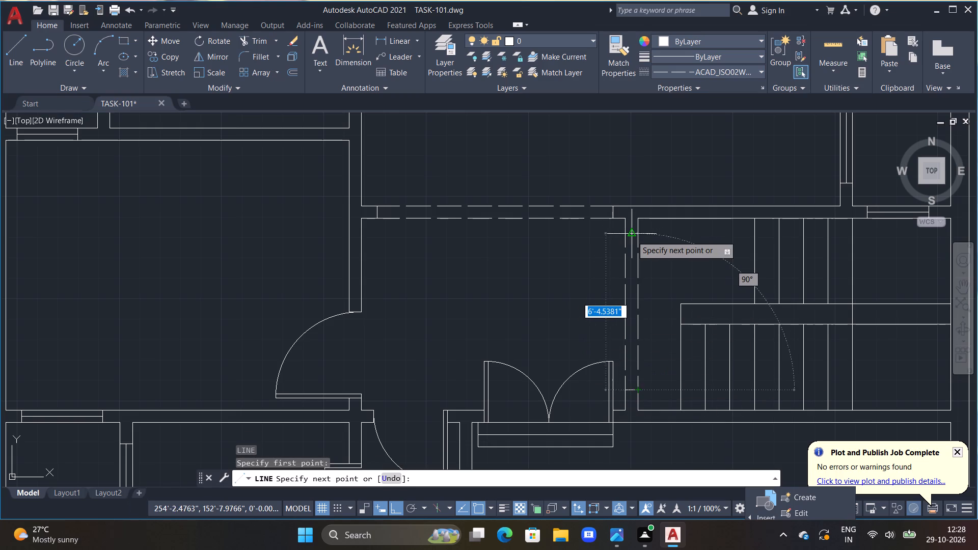
left_click(636, 235)
key("Escape")
Examine the whole floor plan for openings that still need lines.
scroll(658, 248, "down", 1)
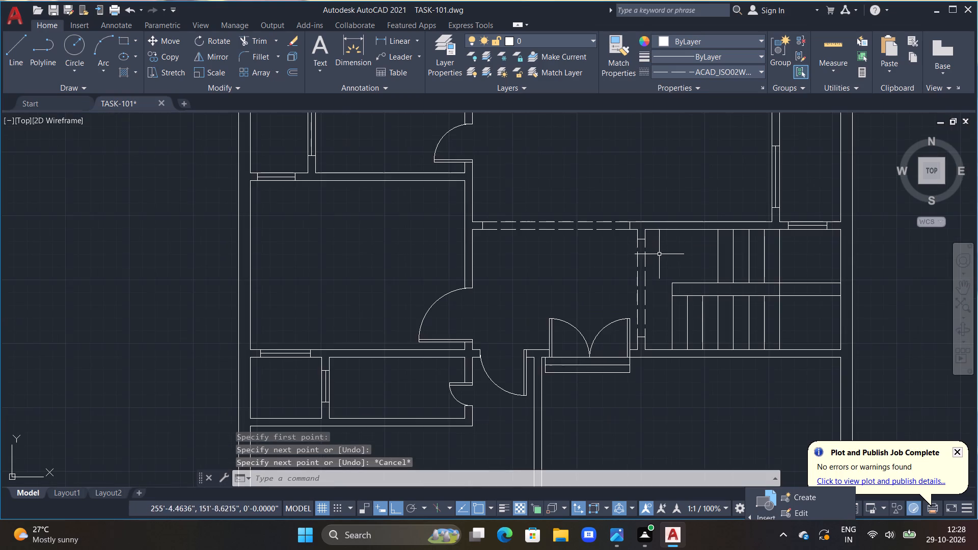
scroll(660, 273, "down", 1)
scroll(659, 341, "down", 1)
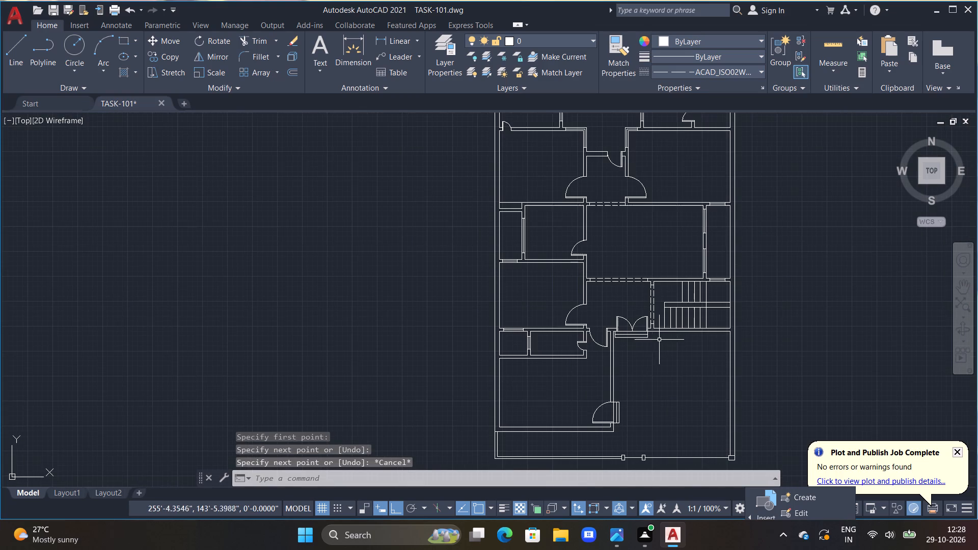
middle_click_drag(673, 297, 625, 343)
scroll(633, 331, "up", 3)
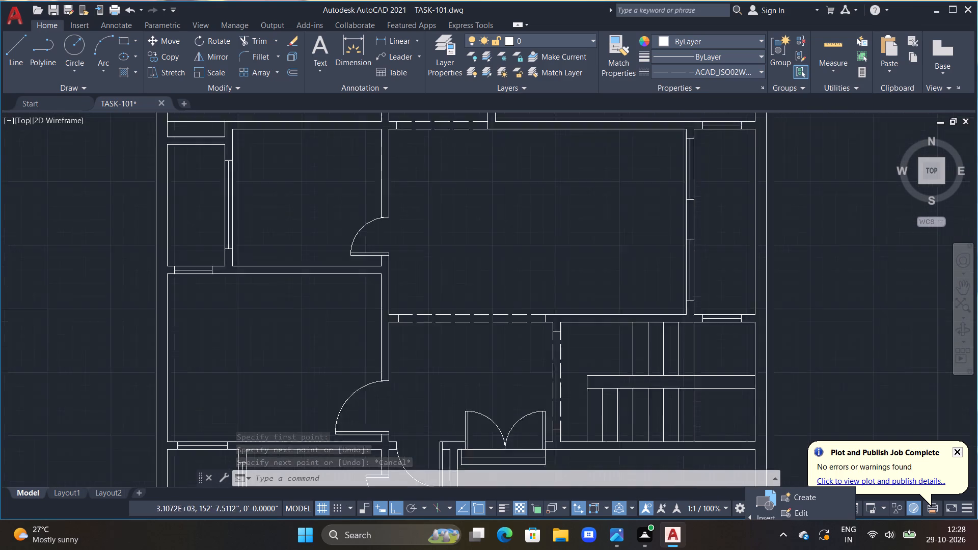
scroll(633, 328, "down", 4)
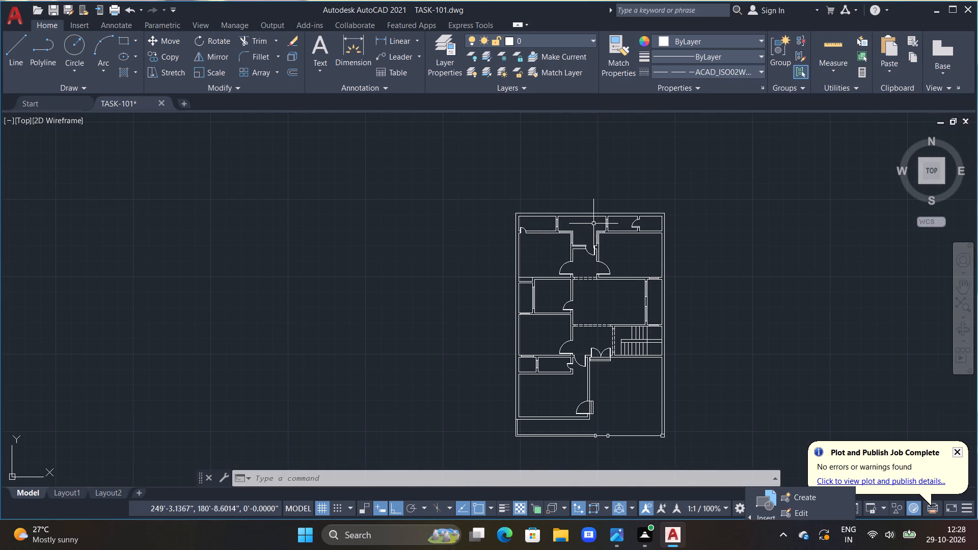
scroll(605, 273, "up", 2)
scroll(604, 273, "down", 1)
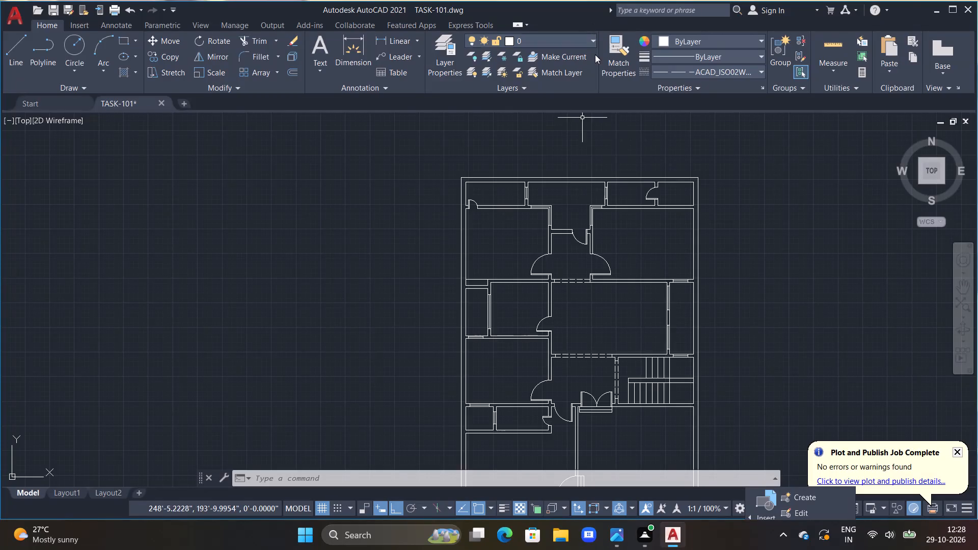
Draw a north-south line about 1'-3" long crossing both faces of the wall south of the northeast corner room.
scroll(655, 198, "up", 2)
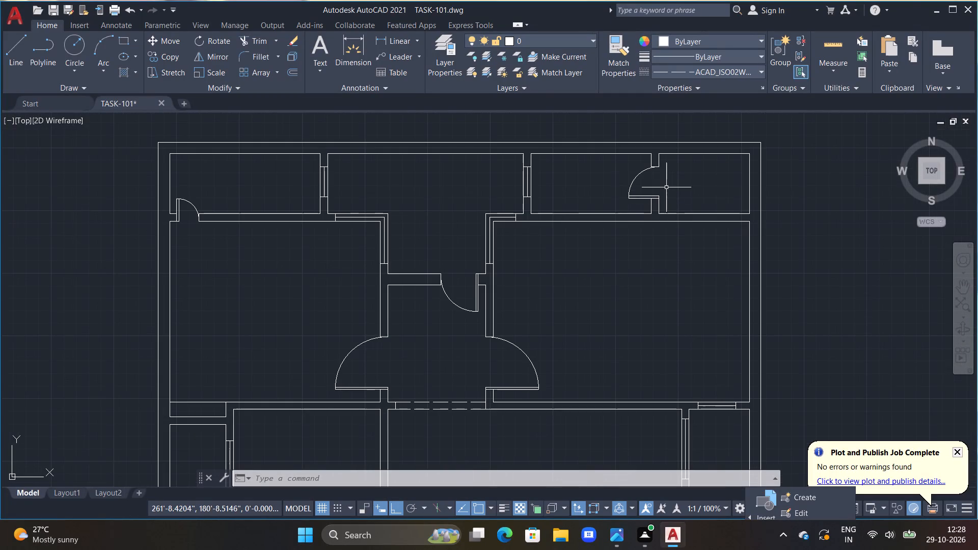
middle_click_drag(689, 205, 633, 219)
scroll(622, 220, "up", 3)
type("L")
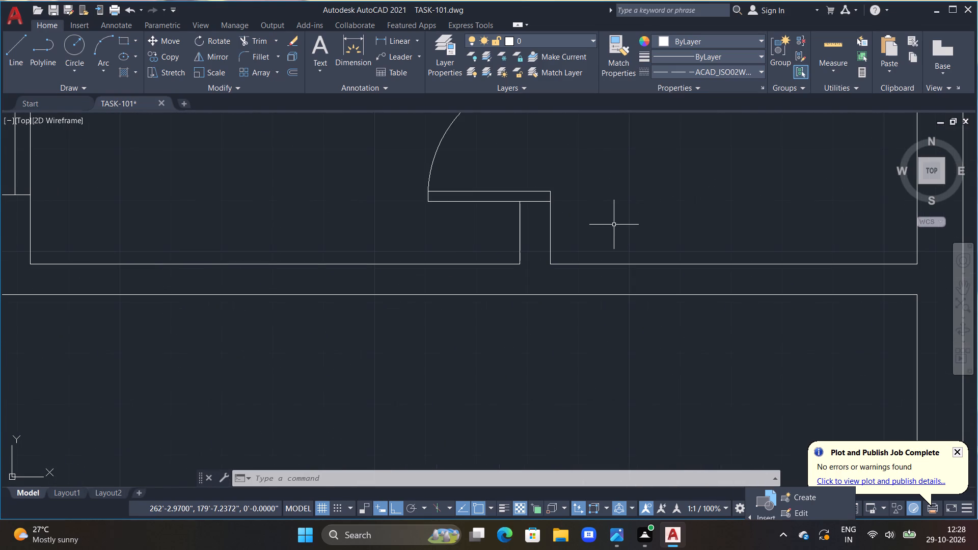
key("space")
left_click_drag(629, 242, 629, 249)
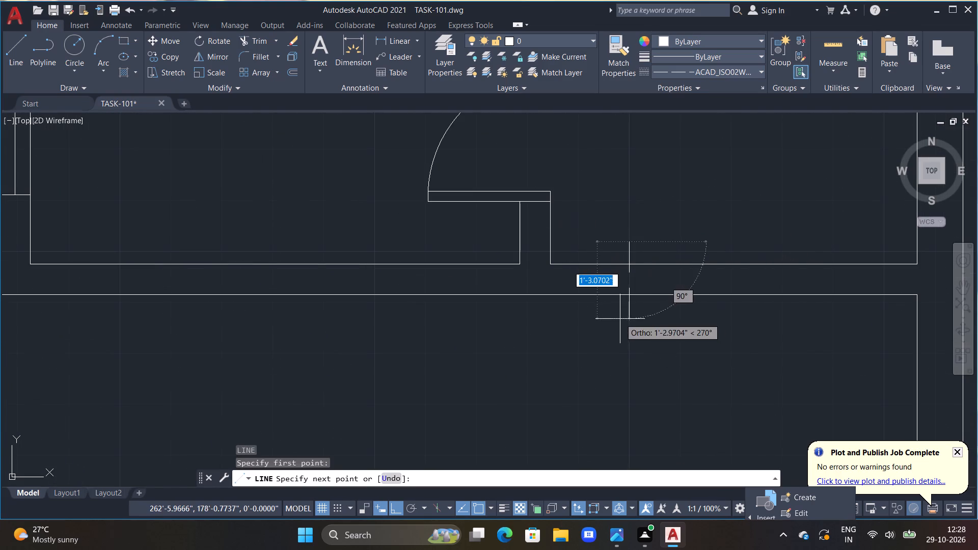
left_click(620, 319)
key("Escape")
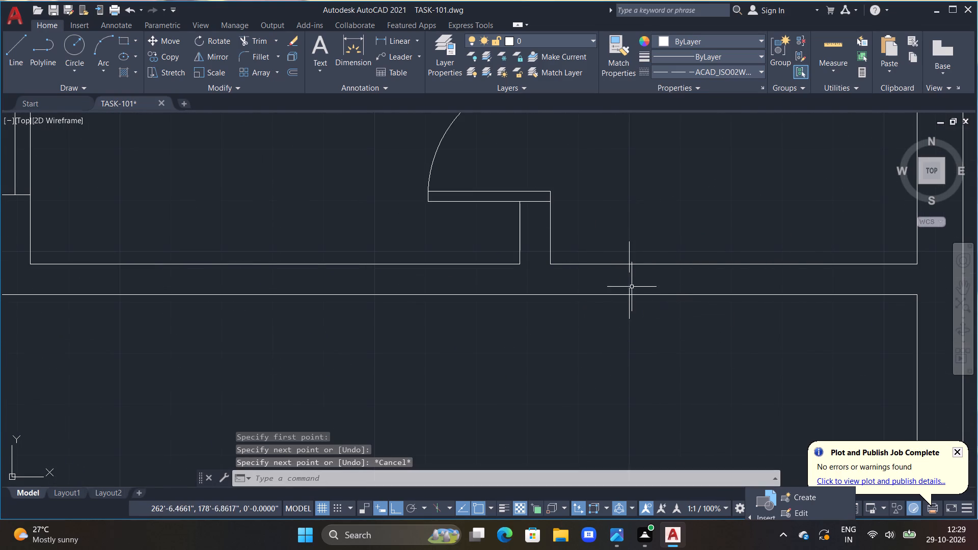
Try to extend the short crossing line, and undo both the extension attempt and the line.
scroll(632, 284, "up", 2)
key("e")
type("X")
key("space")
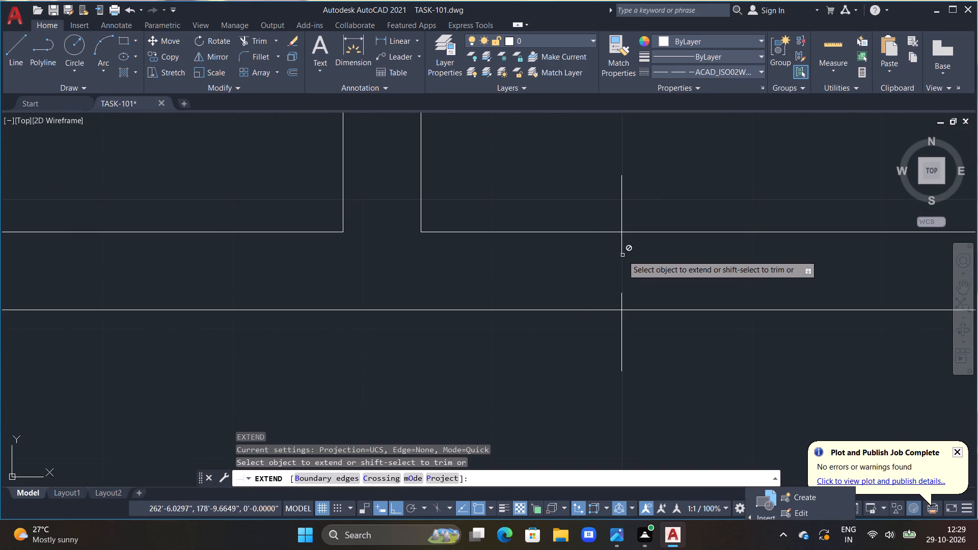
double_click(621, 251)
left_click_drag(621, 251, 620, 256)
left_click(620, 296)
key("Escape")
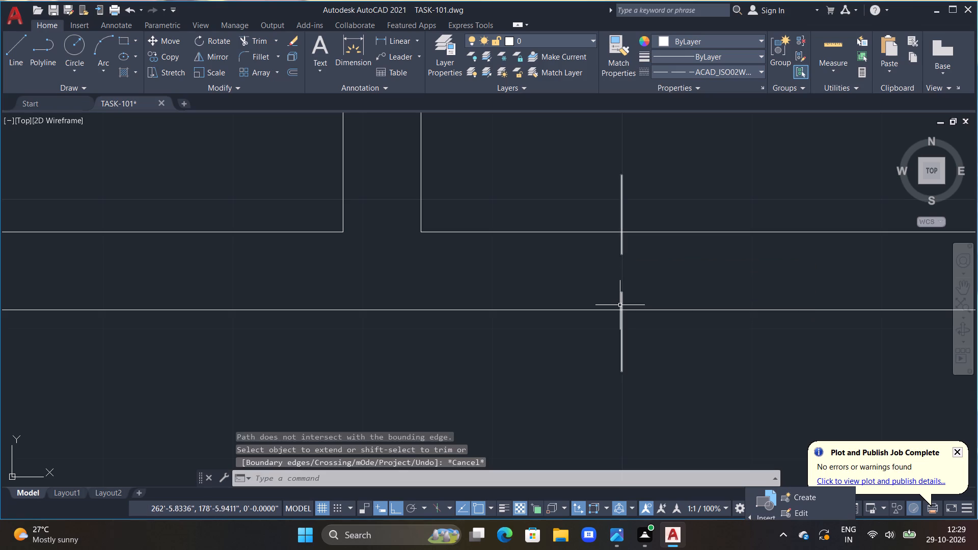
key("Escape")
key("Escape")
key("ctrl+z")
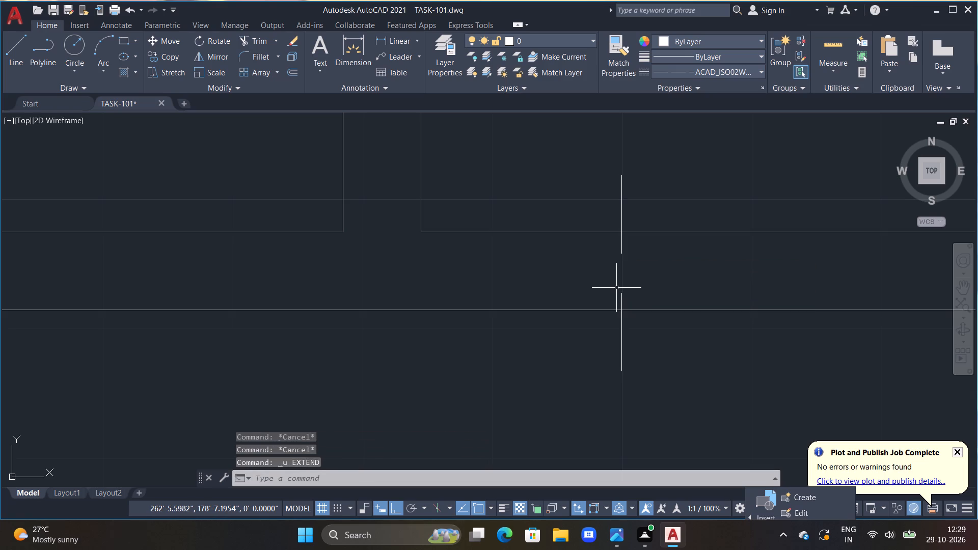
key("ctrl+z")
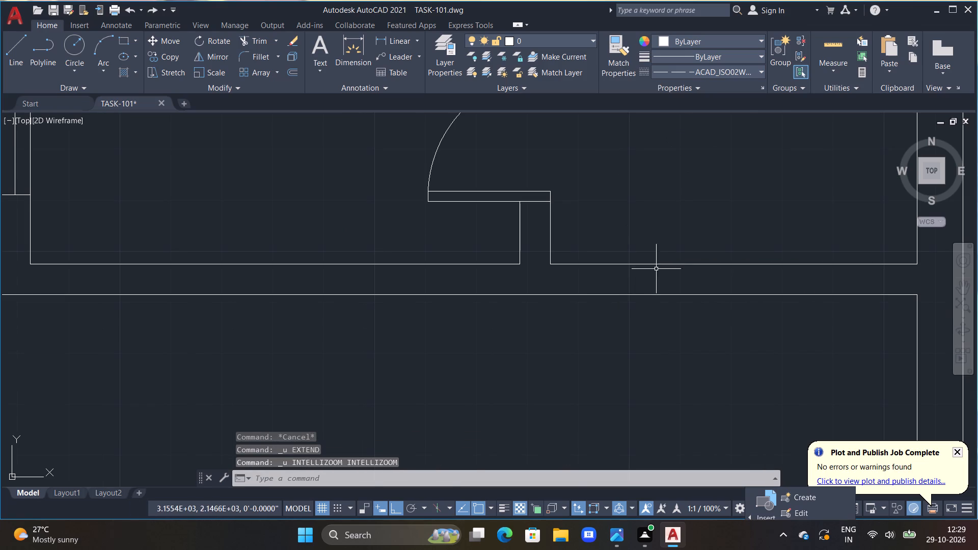
Draw a line about 8" long from the north face past the south face of the wall south of the northeast corner room.
scroll(612, 251, "up", 2)
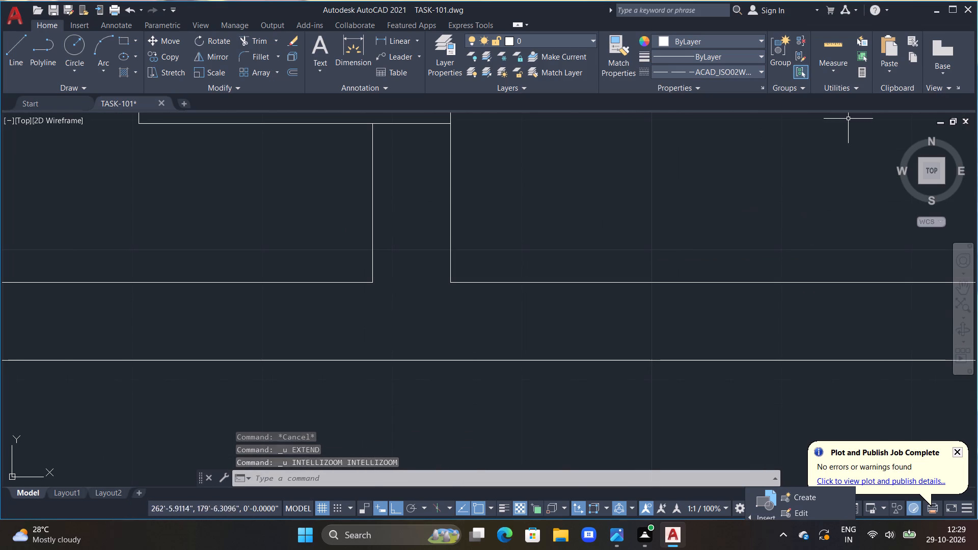
scroll(0, 498, "up", 1)
scroll(414, 219, "down", 3)
middle_click_drag(487, 235, 343, 254)
scroll(386, 242, "down", 1)
scroll(347, 245, "up", 3)
middle_click_drag(354, 238, 442, 182)
scroll(440, 183, "down", 1)
key("l")
key("space")
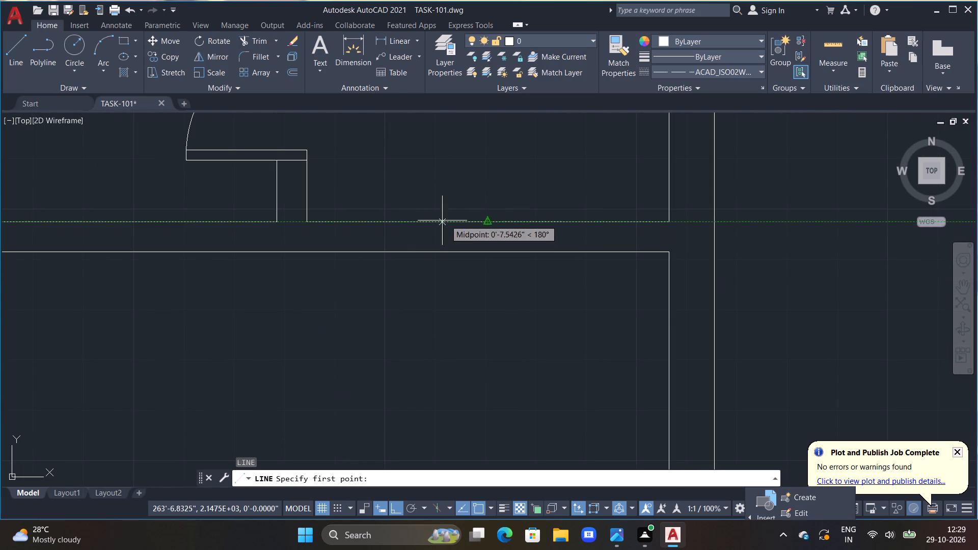
left_click(418, 222)
triple_click(416, 264)
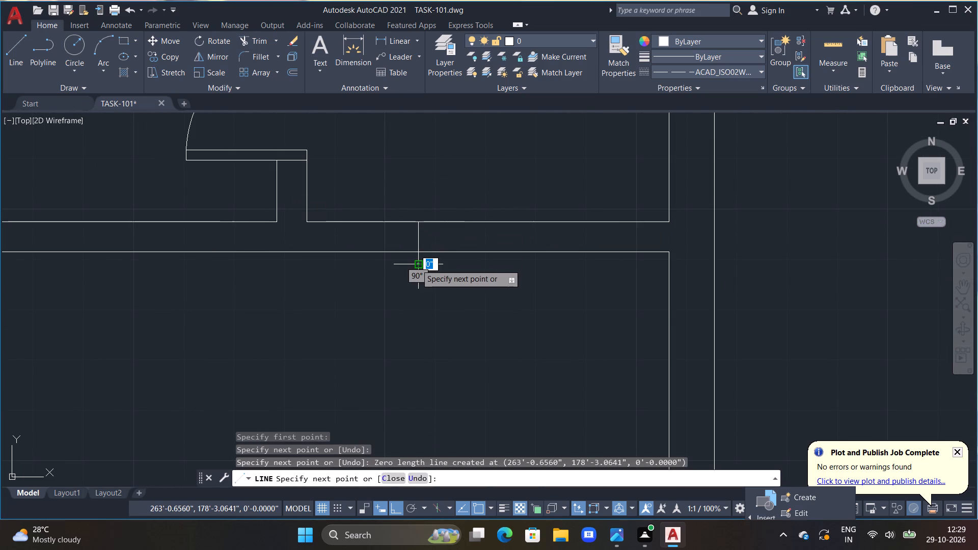
key("Escape")
Trim the part of the short line that projects beyond the wall's south face.
type("TR")
key("space")
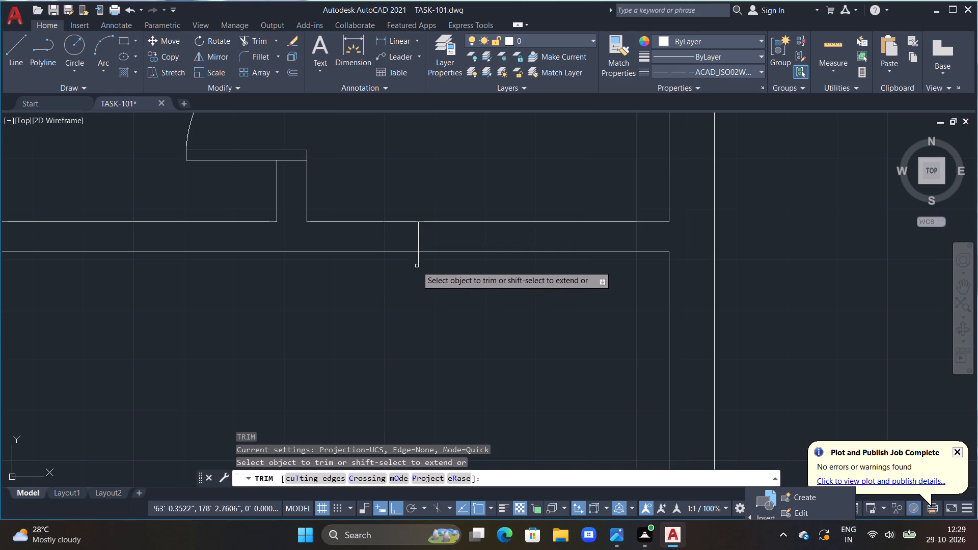
left_click_drag(417, 257, 417, 269)
left_click(417, 271)
left_click_drag(419, 262, 403, 266)
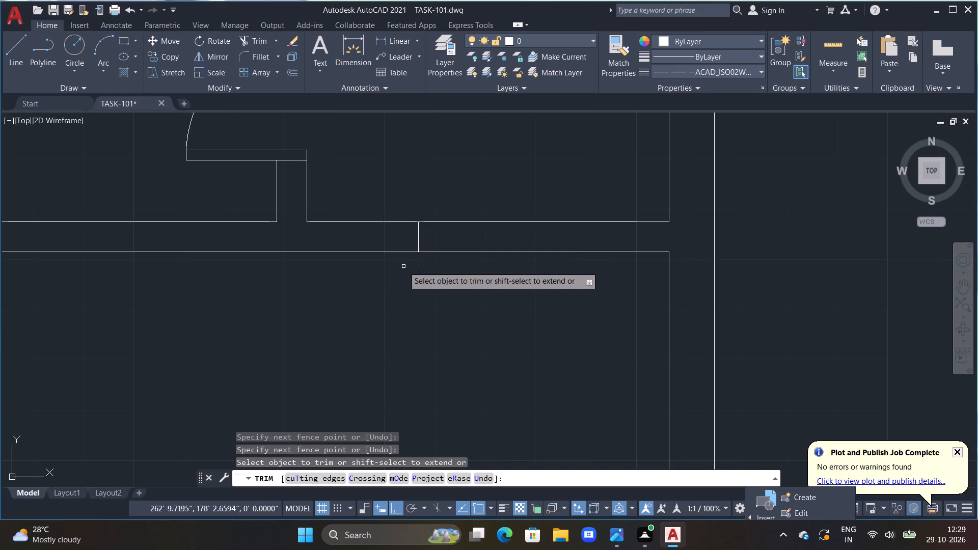
key("grave")
left_click(424, 263)
key("Escape")
Erase the leftover line fragment just south of the wall below the northeast corner room.
left_click_drag(424, 258, 397, 282)
double_click(397, 283)
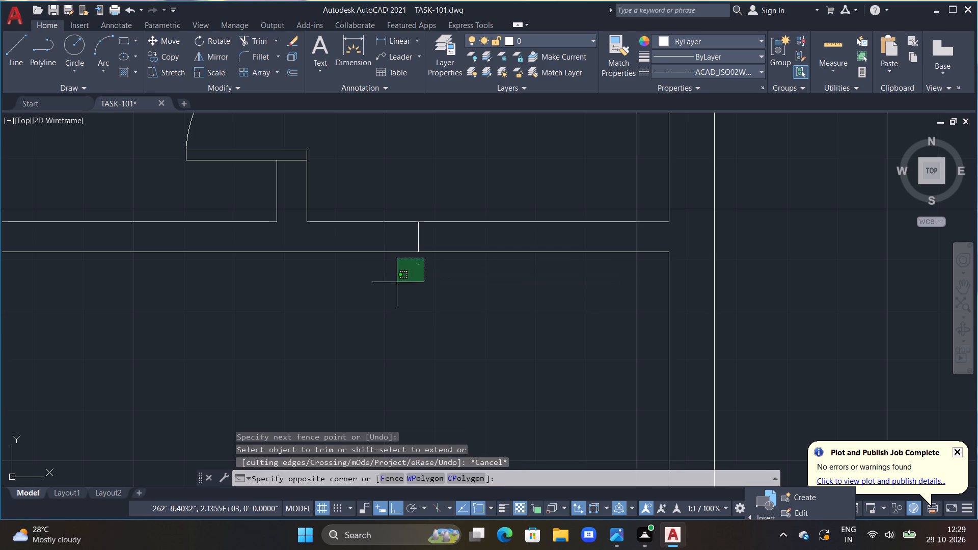
key("Delete")
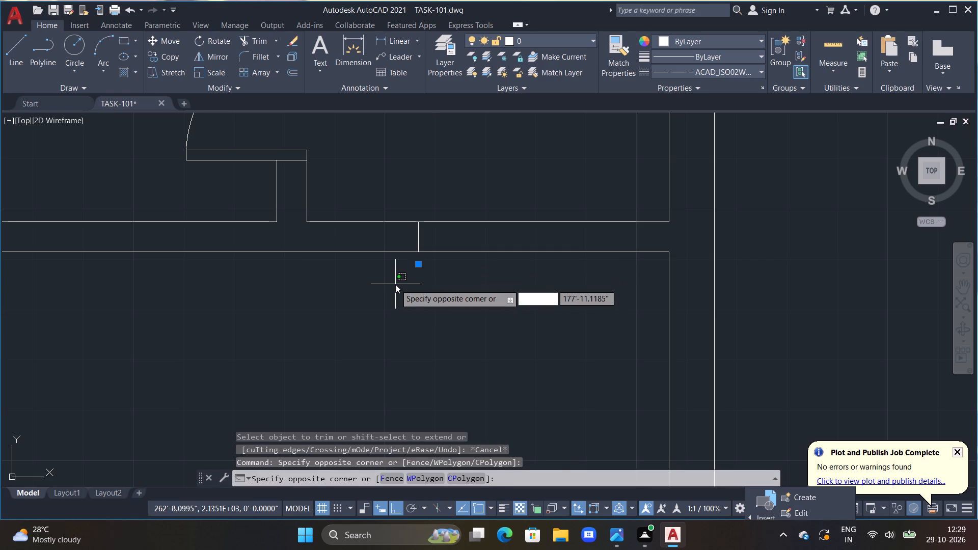
key("Escape")
key("Delete")
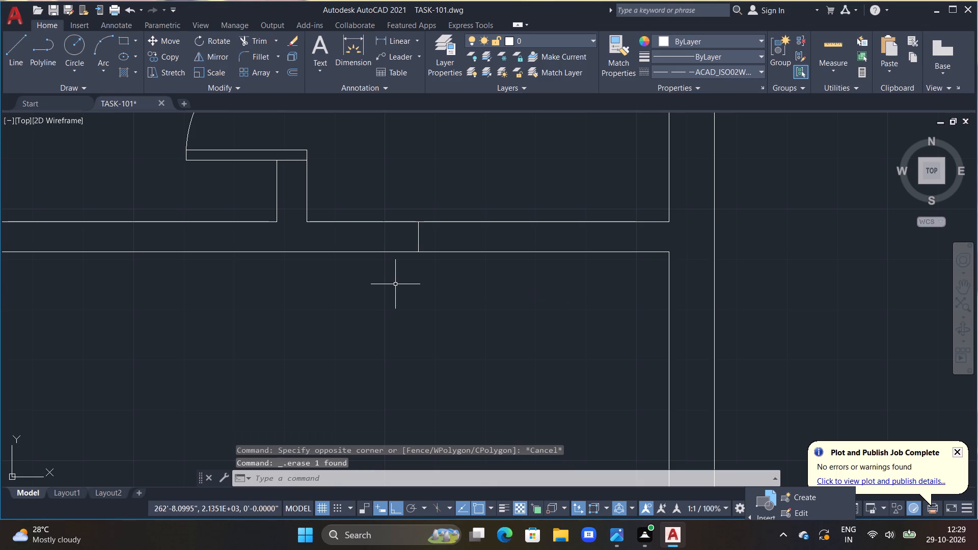
Offset the short crossing line in that wall 2' to the east.
type("OFF 2'")
key("Return")
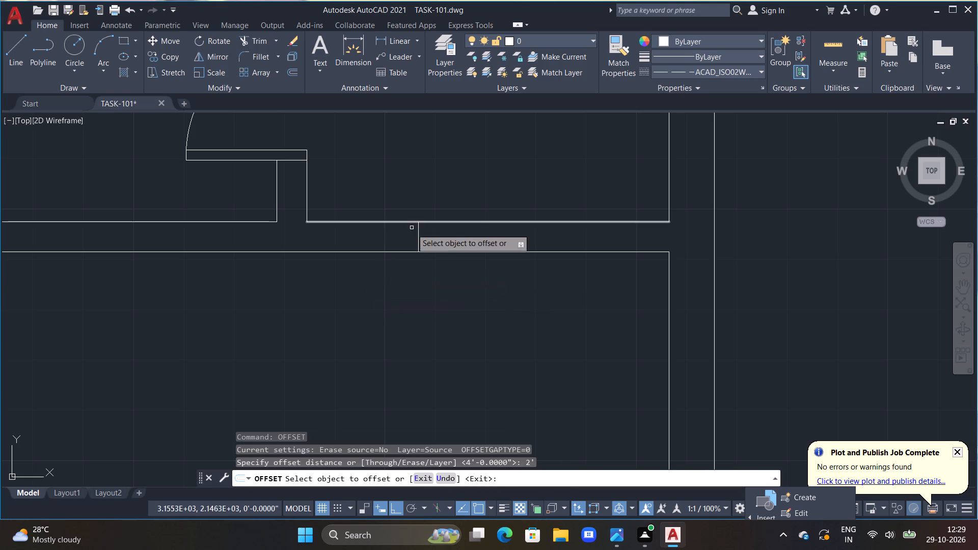
double_click(419, 238)
left_click(639, 333)
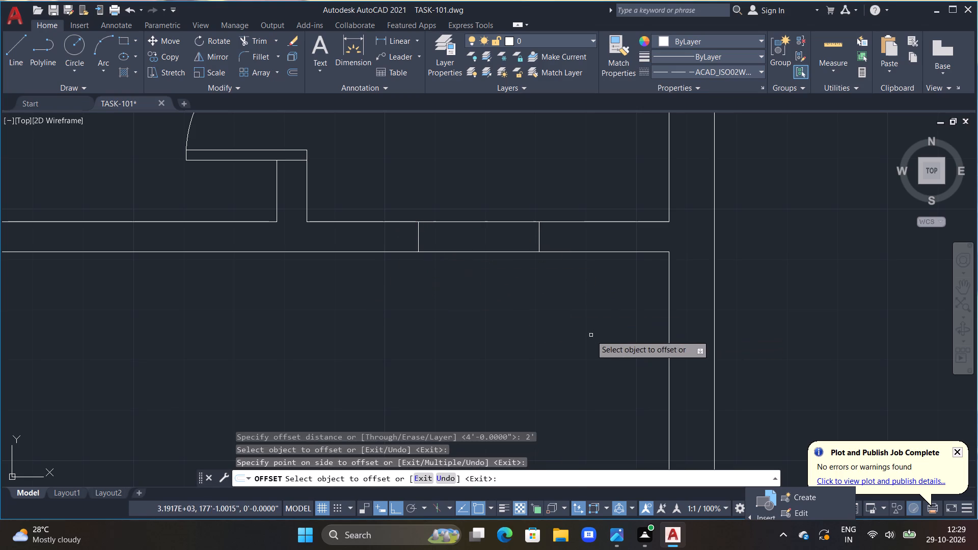
key("Escape")
Trim both wall faces between the two crossing lines to open a 2' passage.
key("t")
key("r")
key("space")
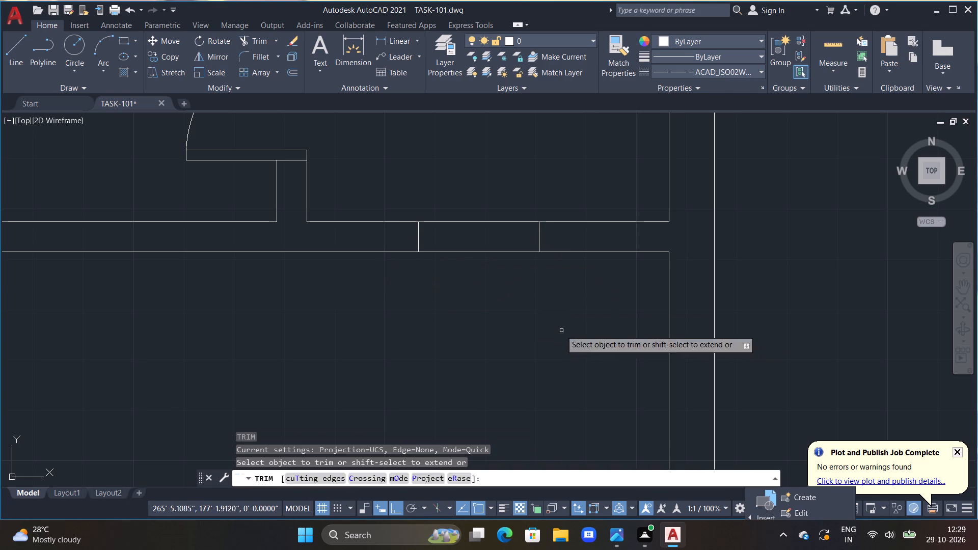
left_click_drag(469, 197, 444, 362)
key("Escape")
key("Escape")
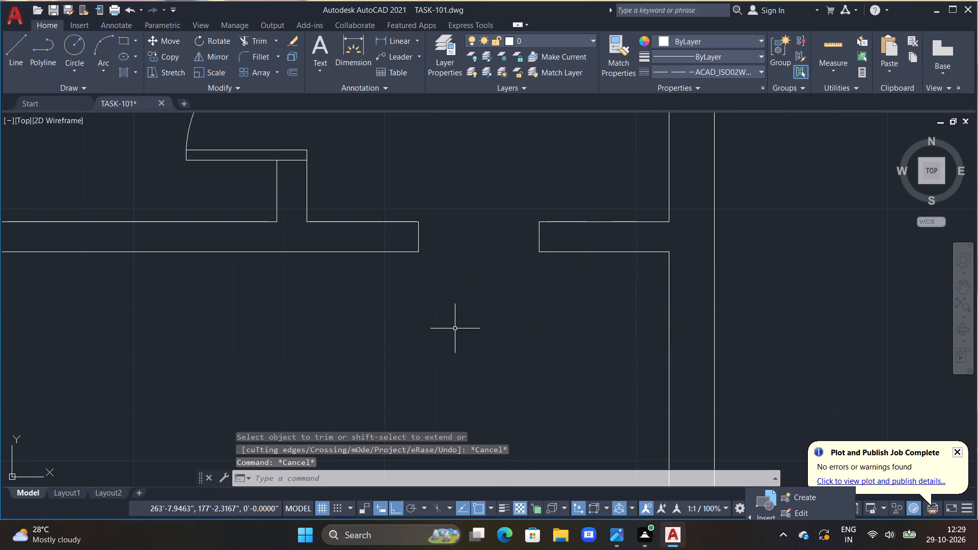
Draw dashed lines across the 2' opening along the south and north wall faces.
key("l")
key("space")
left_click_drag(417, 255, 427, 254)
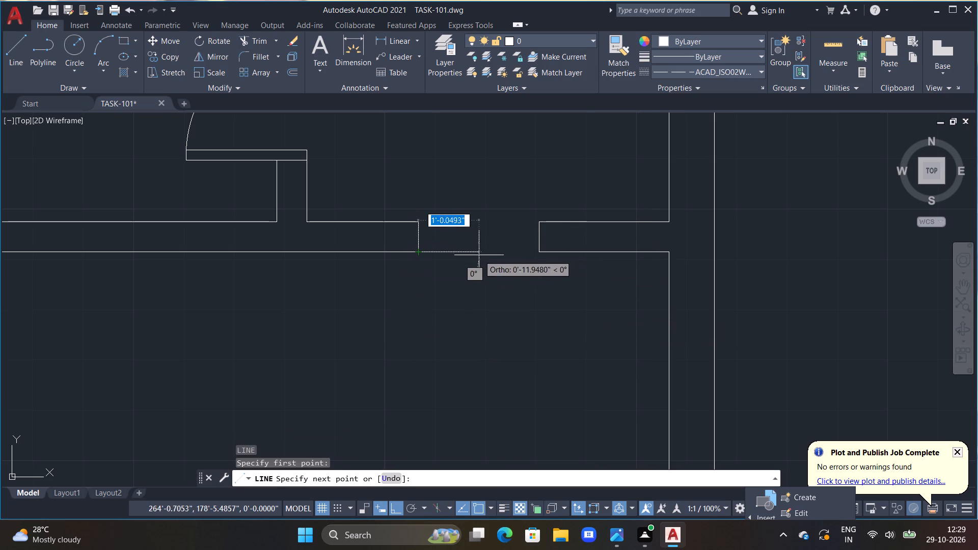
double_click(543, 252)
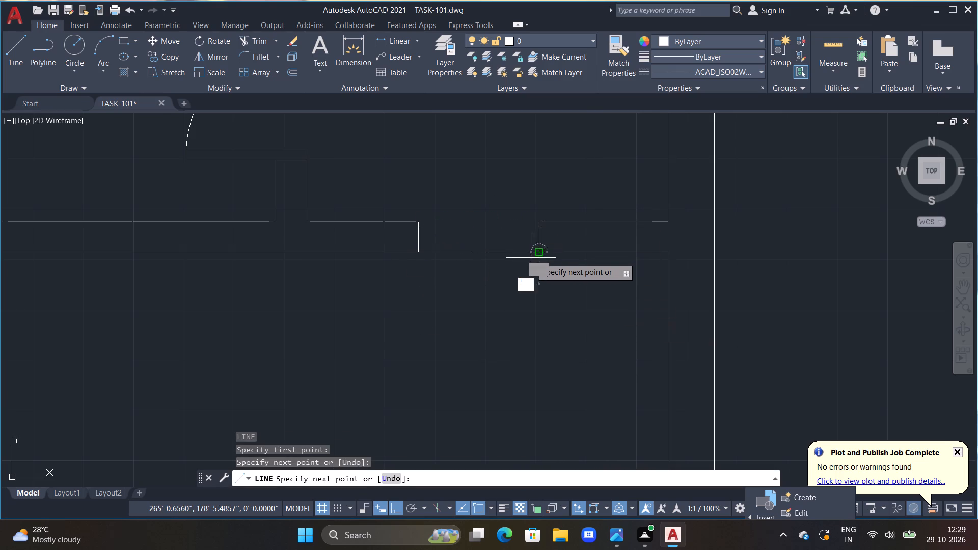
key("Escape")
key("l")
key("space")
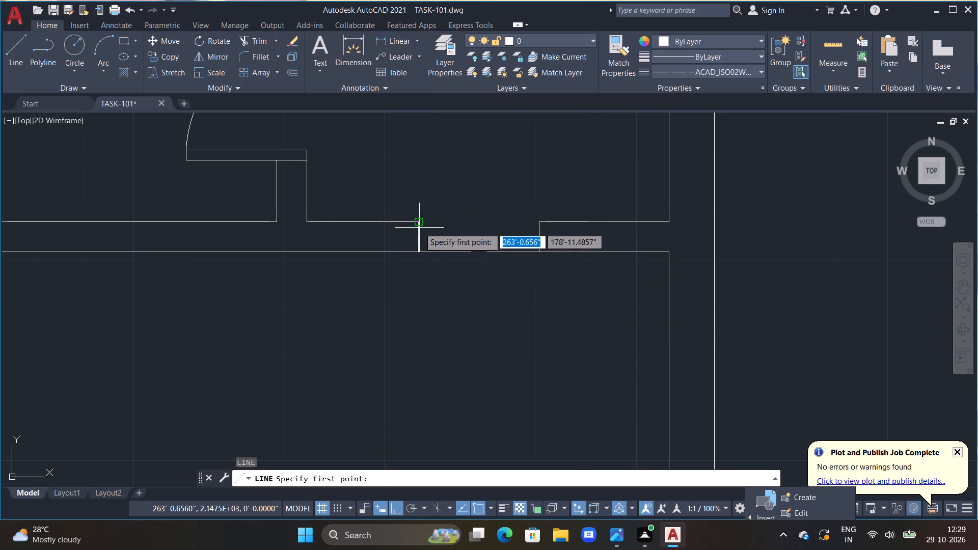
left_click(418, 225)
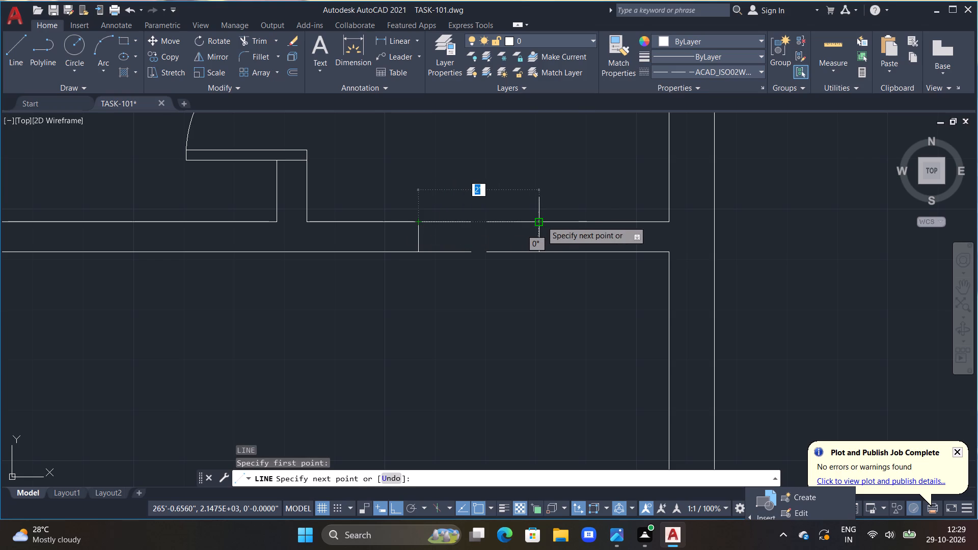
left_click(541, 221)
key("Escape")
Move the opening's east end line about 3" east along the wall.
scroll(556, 258, "down", 3)
scroll(564, 342, "down", 1)
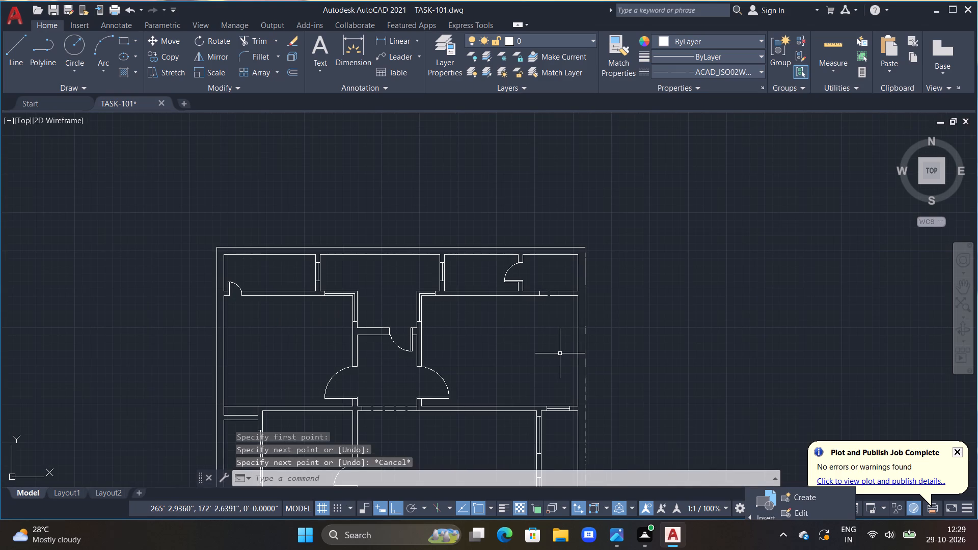
scroll(545, 293, "up", 6)
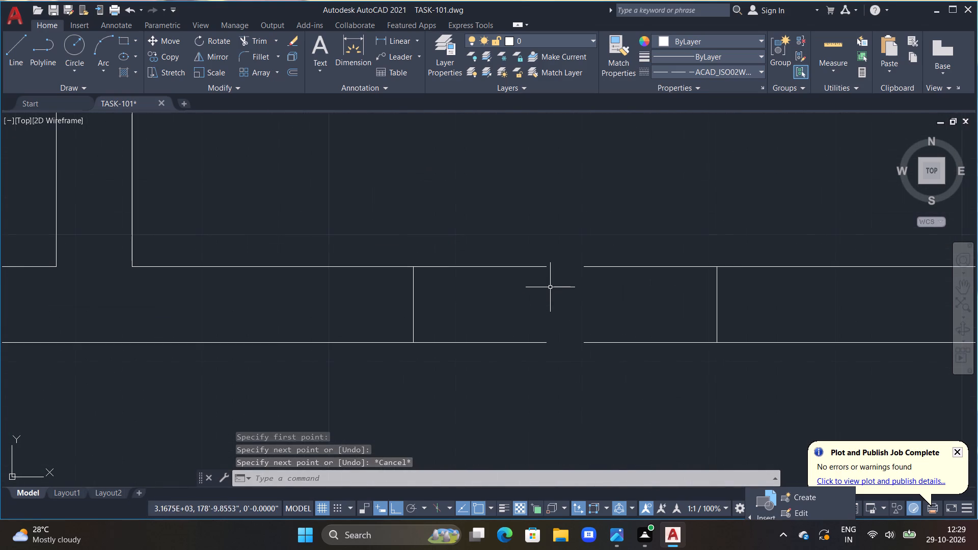
scroll(551, 285, "up", 1)
scroll(552, 284, "down", 6)
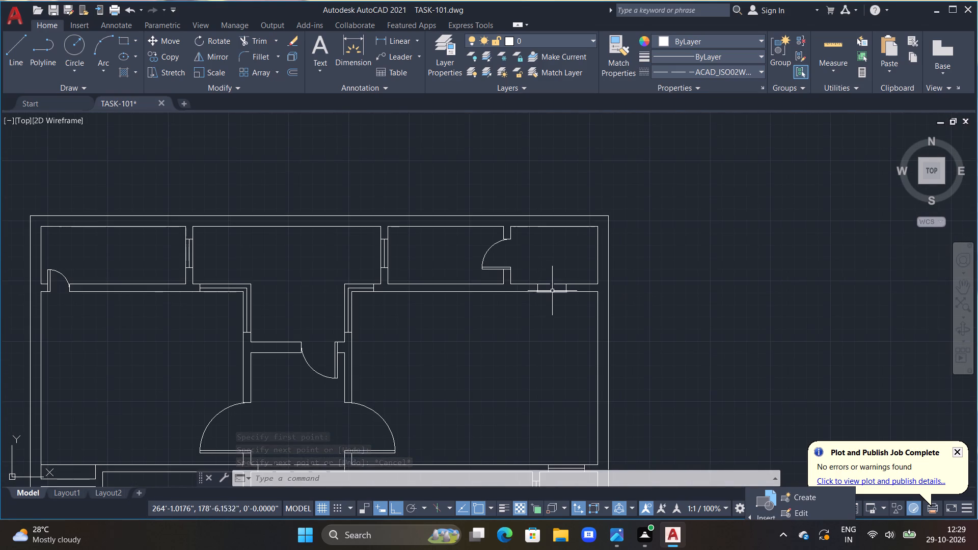
scroll(556, 284, "up", 4)
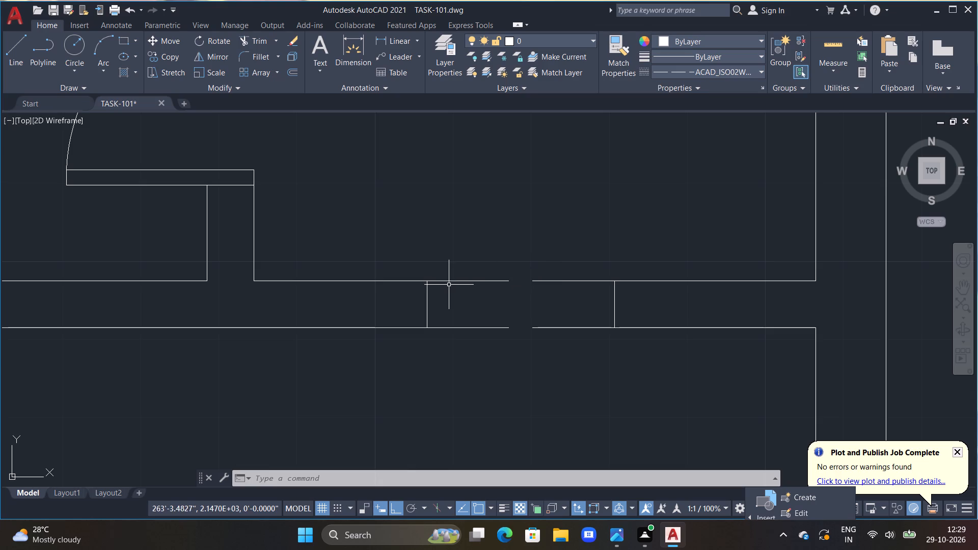
left_click(614, 303)
type("M")
key("space")
left_click_drag(531, 363, 544, 369)
left_click_drag(554, 370, 579, 368)
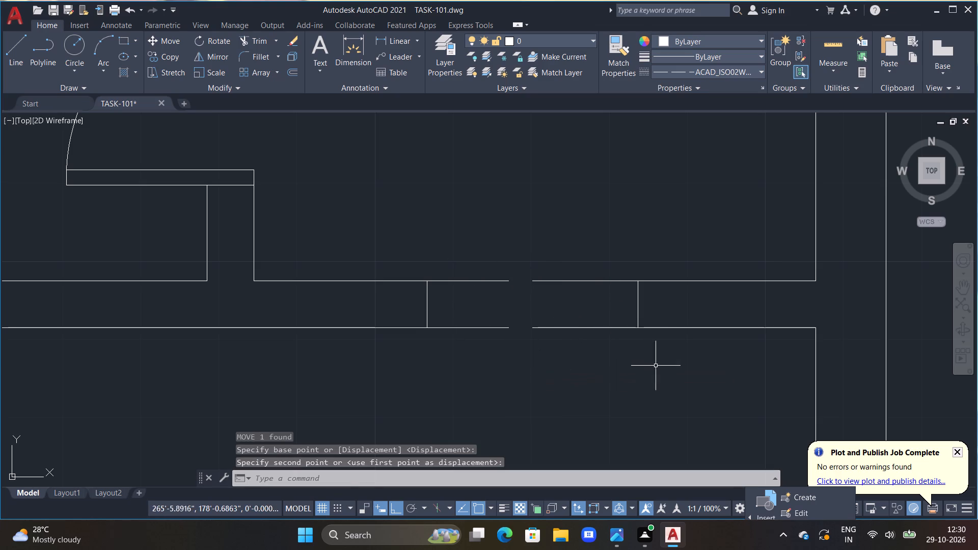
double_click(677, 359)
key("Escape")
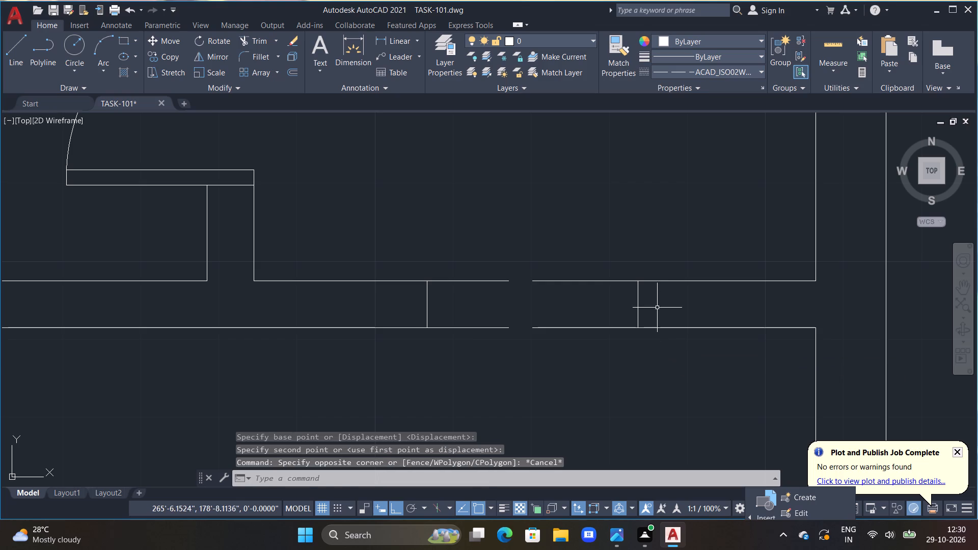
Move the same end line farther east, widening the opening to about 3'-1".
left_click_drag(657, 308, 568, 305)
double_click(566, 306)
type("M")
key("space")
left_click_drag(611, 387, 660, 386)
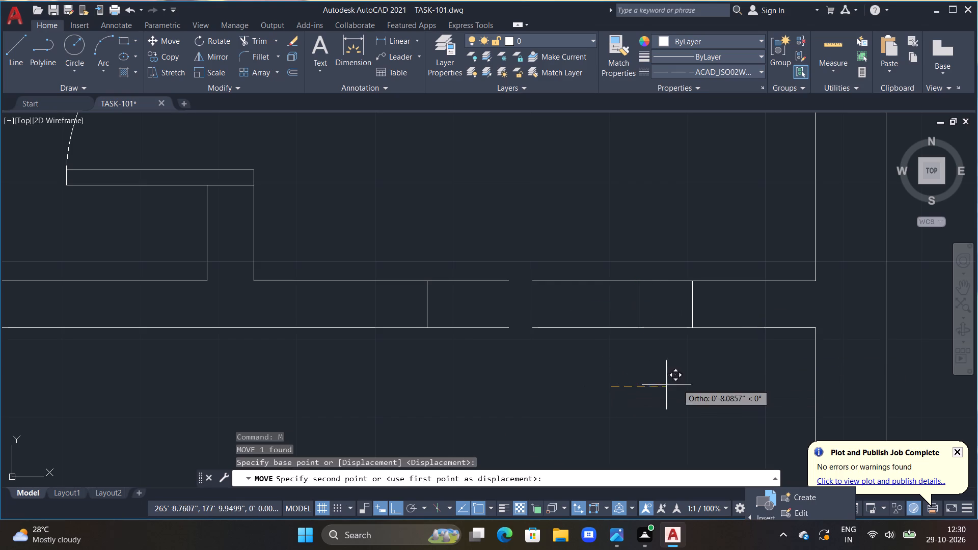
left_click(688, 387)
key("grave")
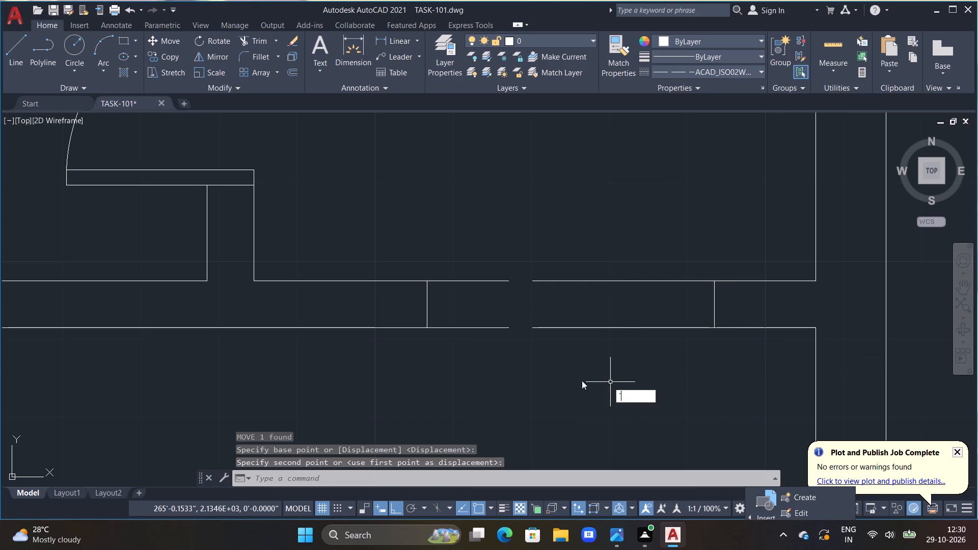
key("Escape")
key("Escape")
Trim away the dashed lines and the remaining wall face pieces between the opening's two end lines.
type("TR")
key("space")
left_click_drag(485, 260, 474, 363)
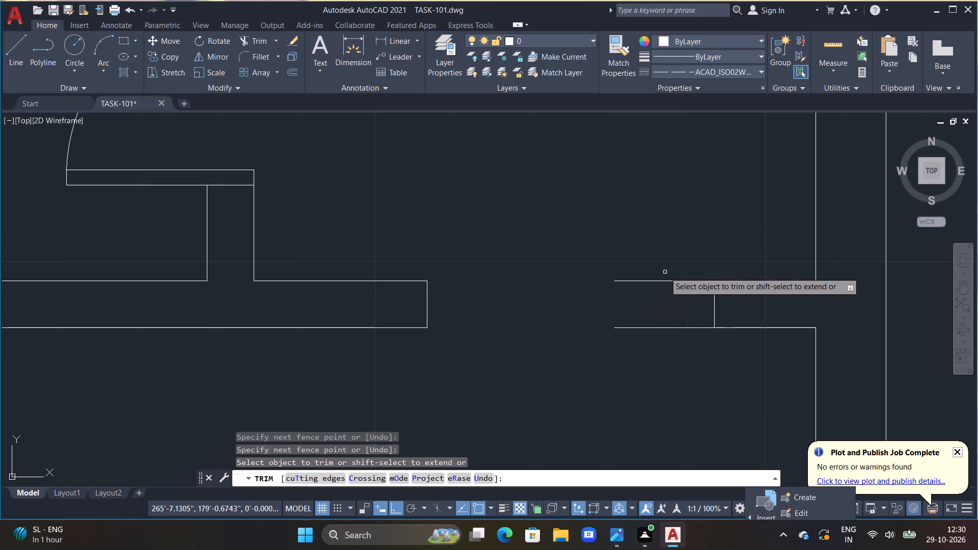
left_click_drag(663, 277, 660, 370)
key("grave")
key("Escape")
key("Escape")
key("Escape")
key("Escape")
key("Escape")
key("Escape")
key("Escape")
key("Escape")
key("Escape")
key("Escape")
key("Escape")
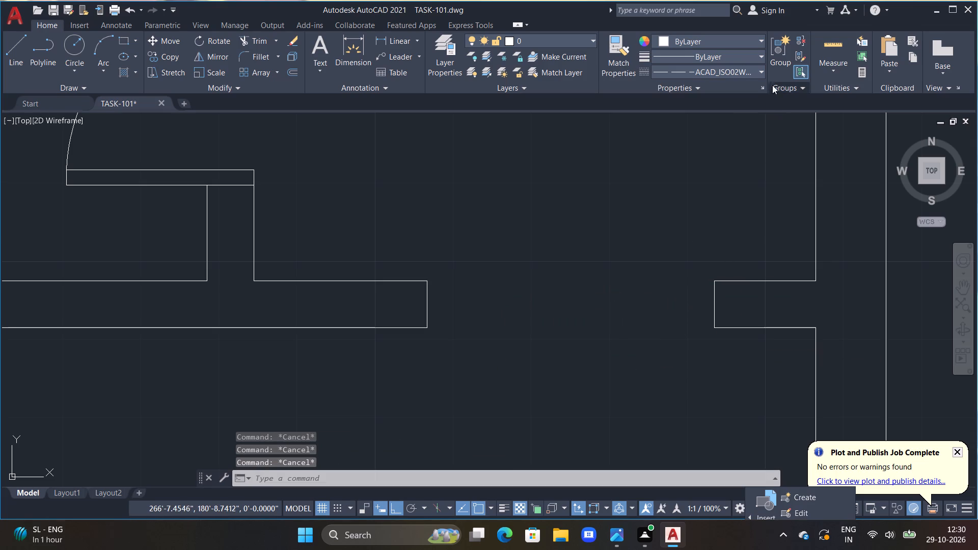
Draw dashed lines about 3'-1" long across the widened opening along the north and south wall faces.
key("l")
key("space")
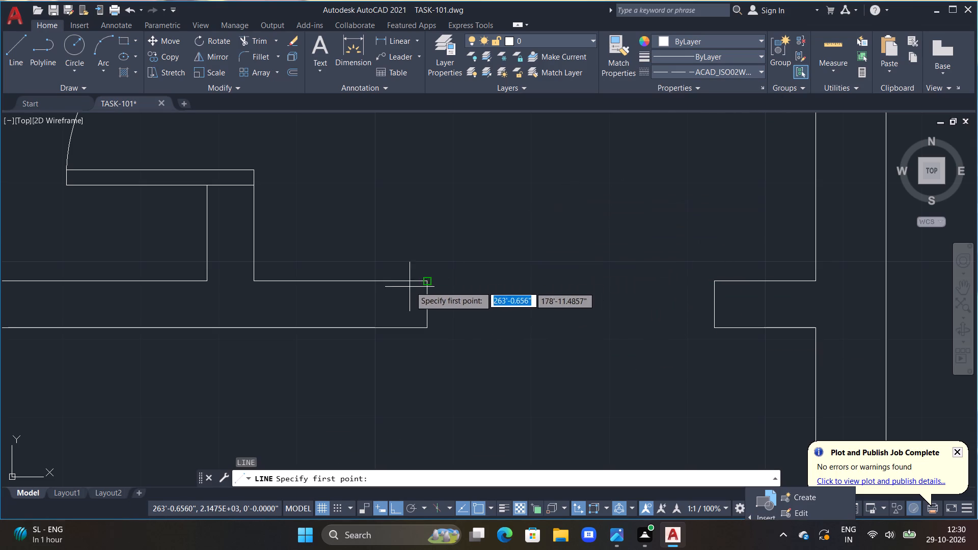
left_click(424, 280)
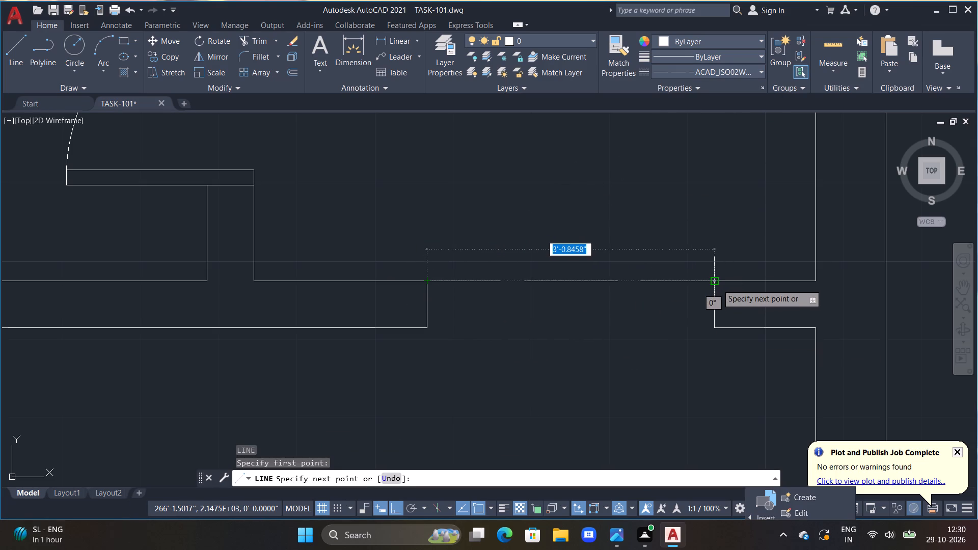
left_click(712, 279)
key("Escape")
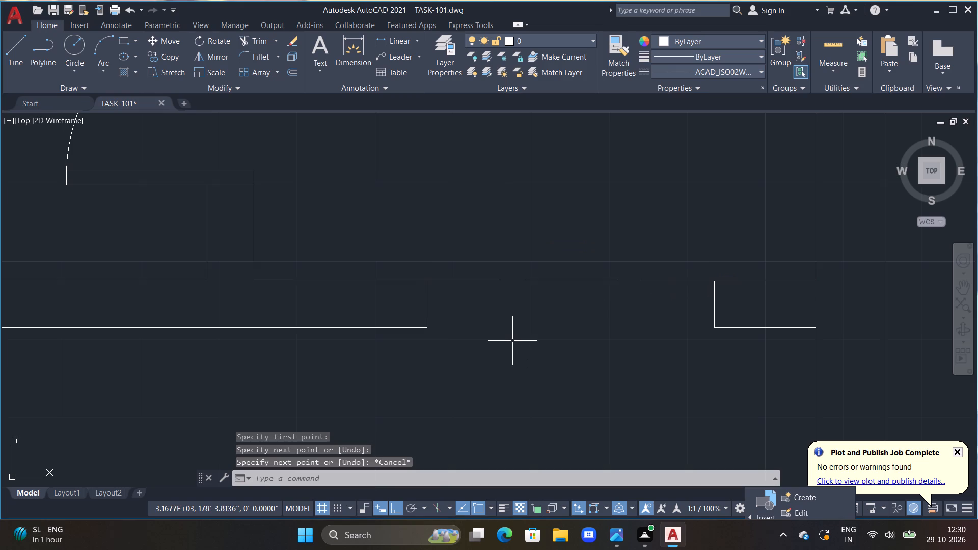
type("L")
key("space")
left_click(426, 329)
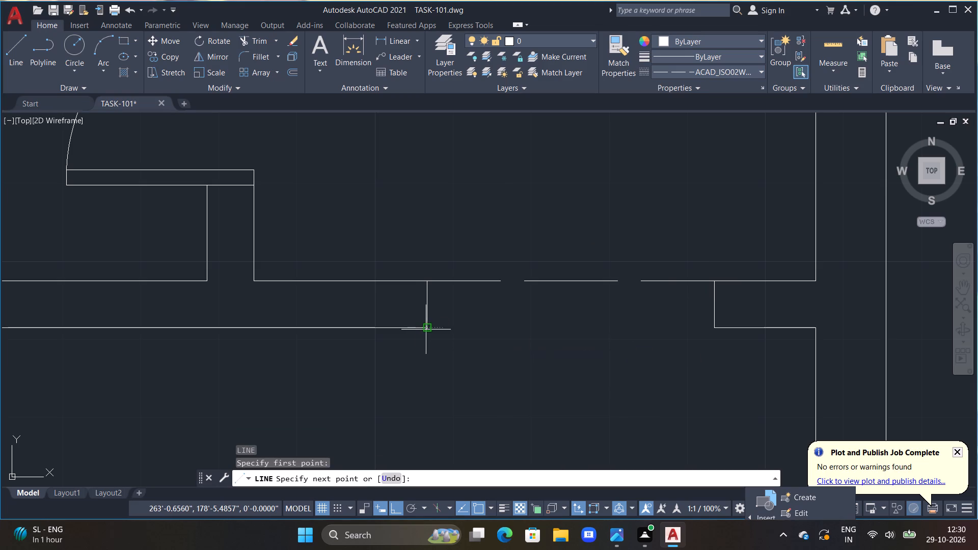
left_click(714, 331)
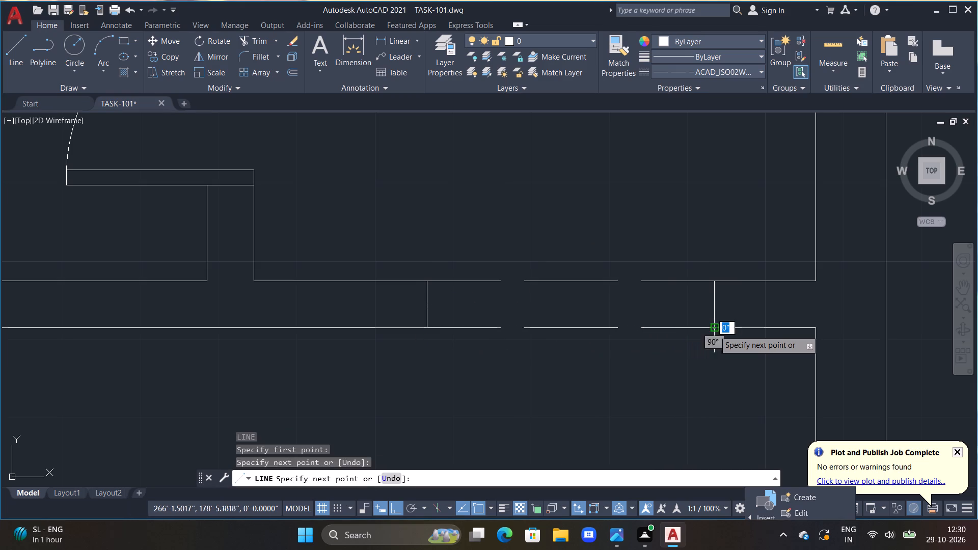
key("Escape")
Examine the rest of the floor plan down to the south boundary wall for missing openings.
scroll(682, 332, "down", 3)
scroll(605, 346, "down", 2)
middle_click_drag(481, 378, 525, 262)
middle_click_drag(505, 392, 501, 314)
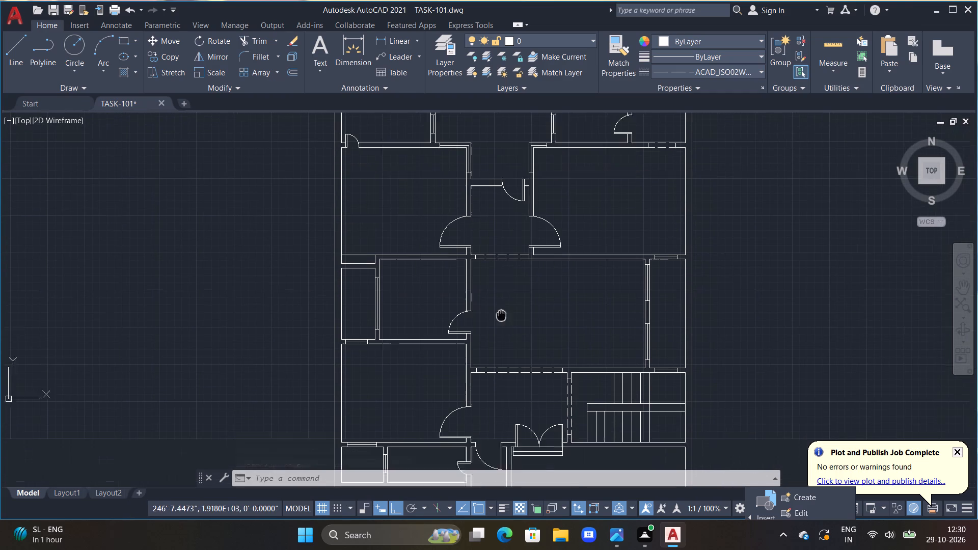
middle_click_drag(501, 314, 502, 307)
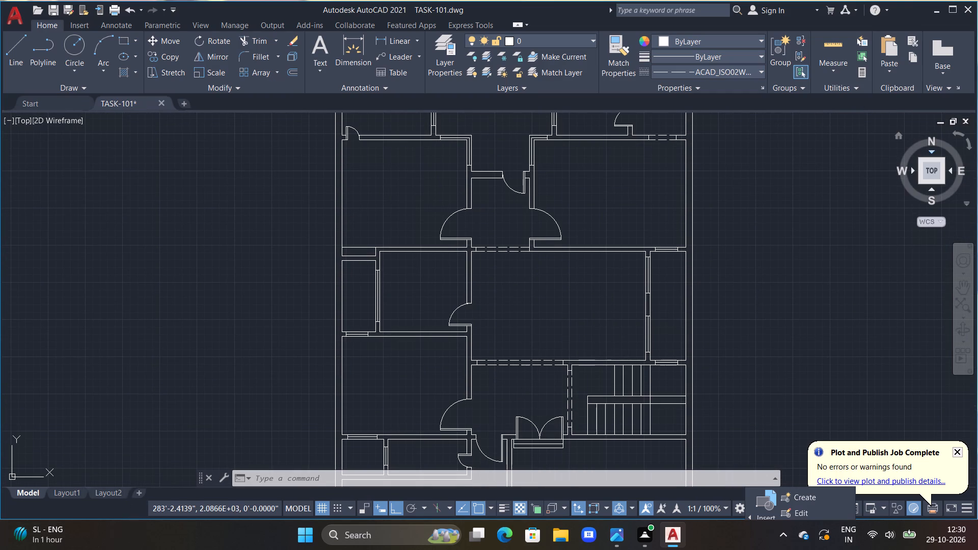
scroll(602, 229, "down", 1)
middle_click_drag(623, 294, 465, 171)
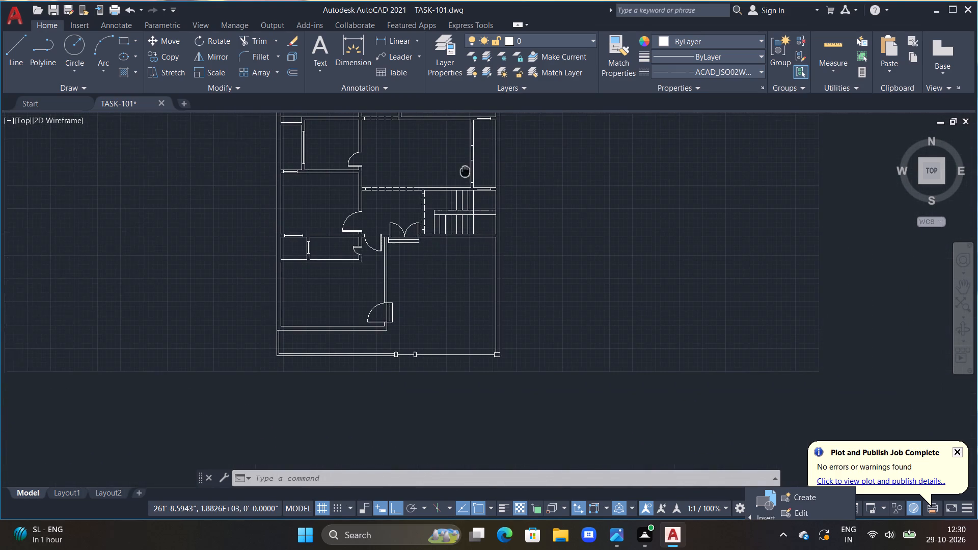
middle_click_drag(465, 171, 465, 173)
middle_click_drag(894, 384, 780, 294)
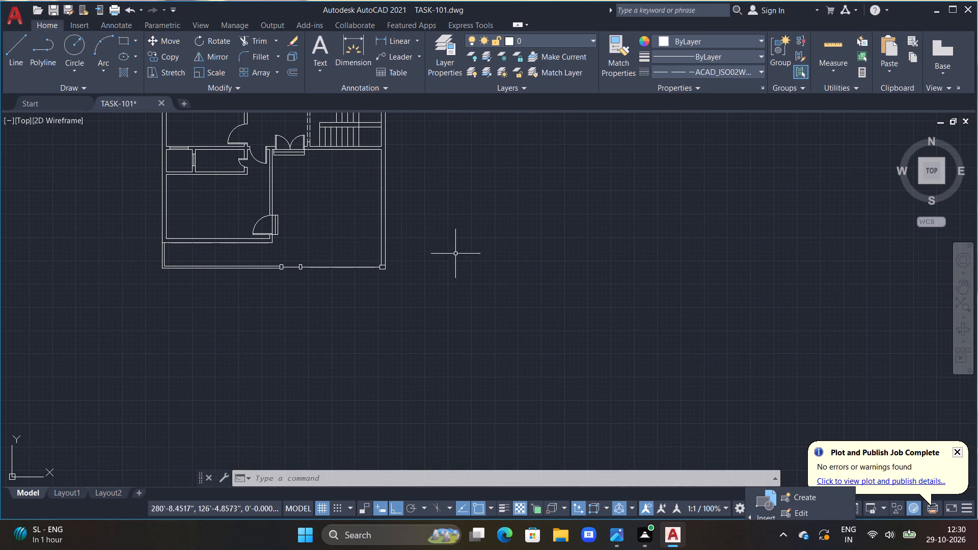
middle_click_drag(368, 228, 574, 292)
middle_click_drag(499, 311, 551, 308)
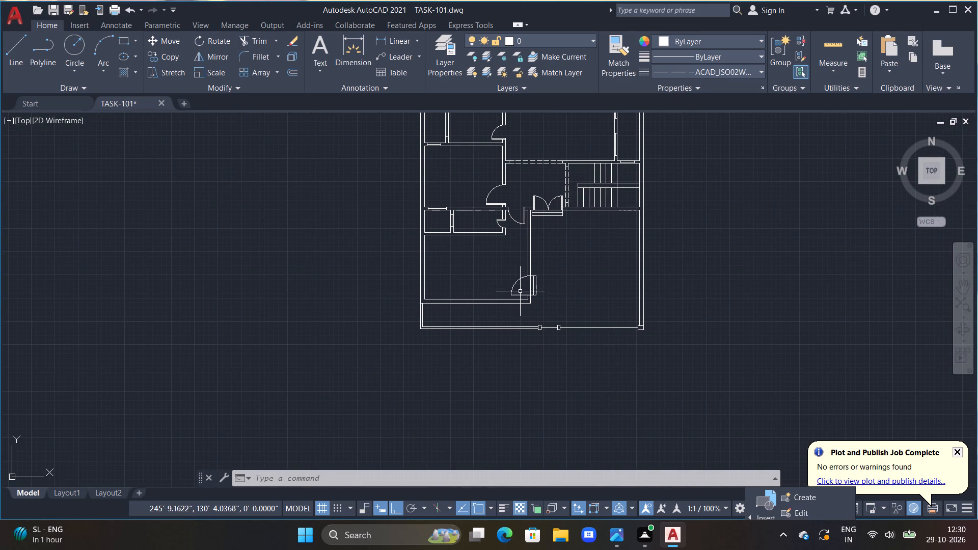
middle_click_drag(525, 298, 588, 284)
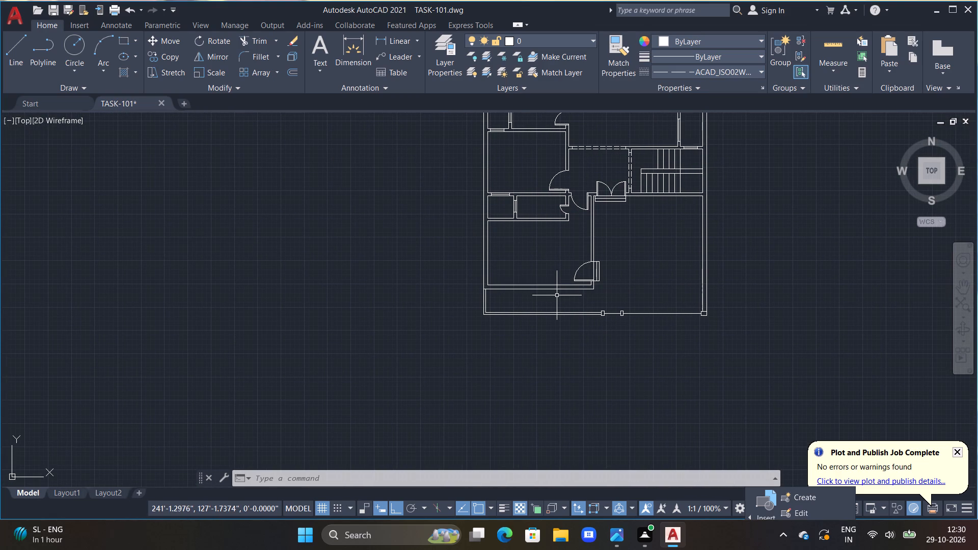
middle_click_drag(603, 324, 567, 302)
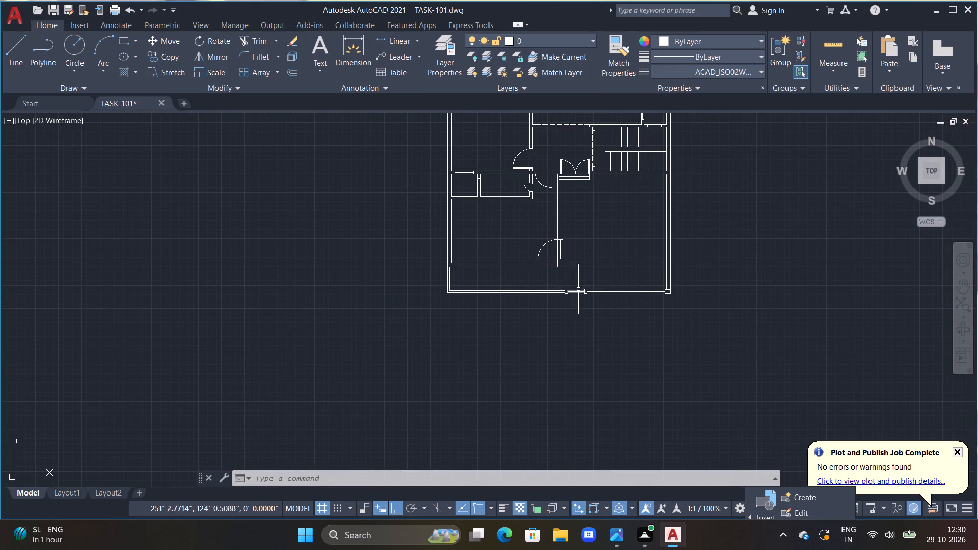
middle_click_drag(577, 272, 569, 335)
scroll(566, 317, "up", 2)
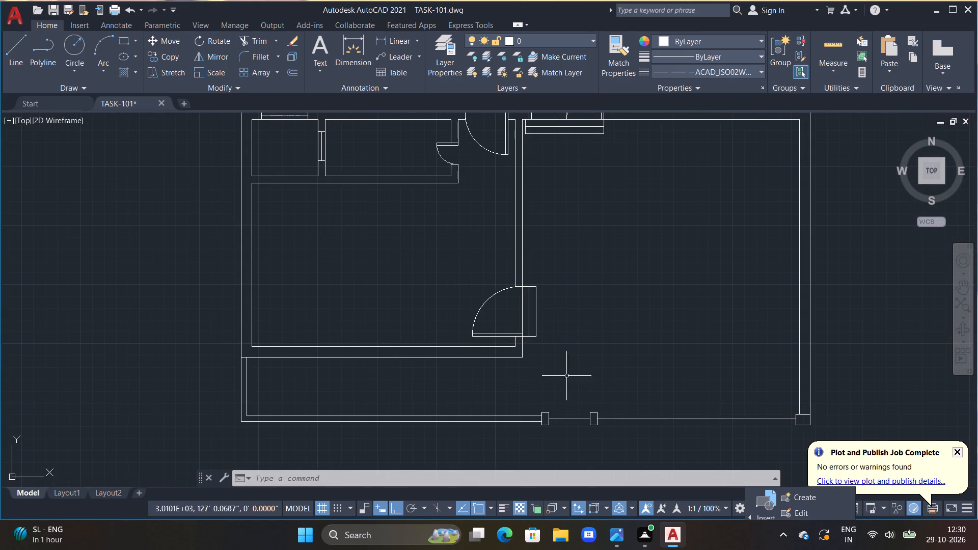
scroll(594, 265, "down", 1)
middle_click_drag(581, 234, 586, 317)
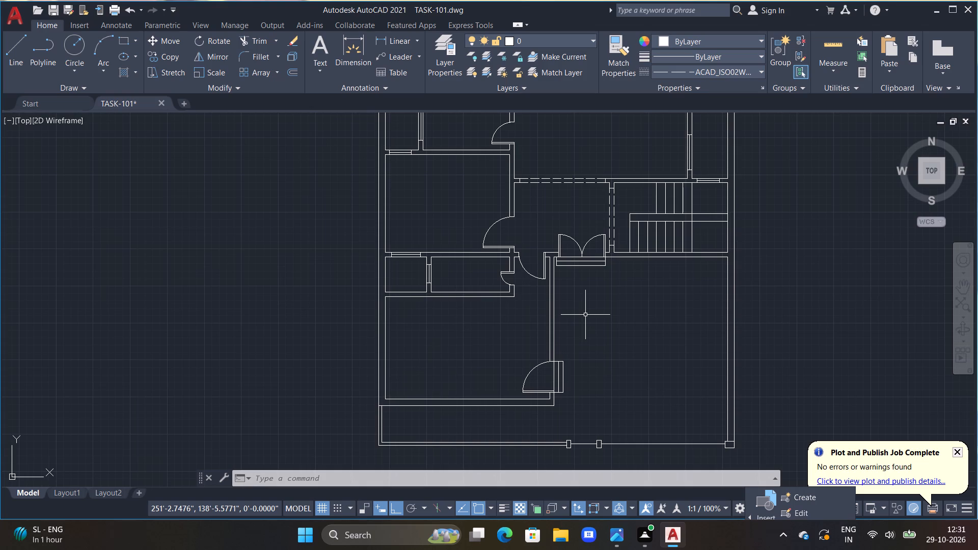
Insert the Bed - Queen block from the Home - Space Planner library into the empty area east of the floor plan.
scroll(544, 219, "down", 2)
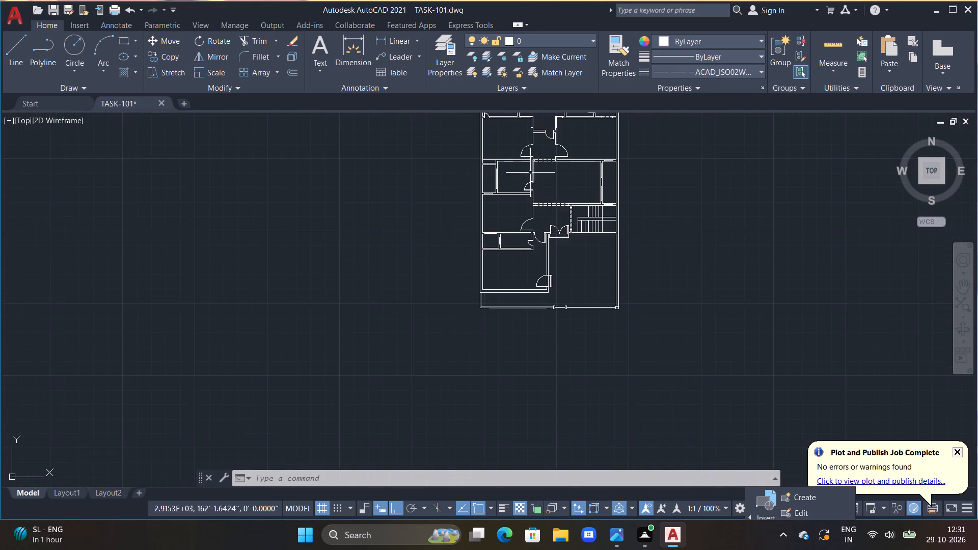
middle_click_drag(523, 150, 502, 249)
scroll(494, 159, "up", 2)
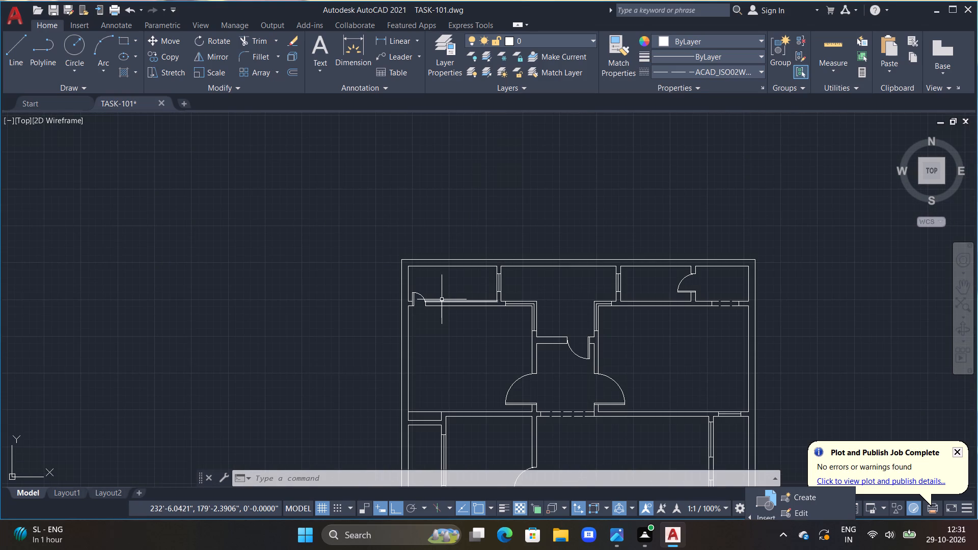
key("Escape")
key("Escape")
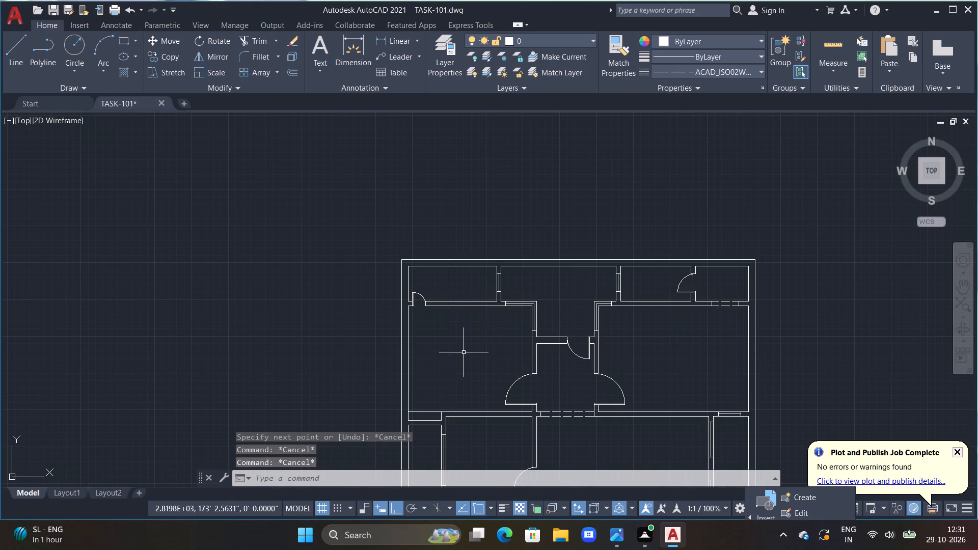
key("ctrl+2")
left_click(372, 191)
triple_click(350, 190)
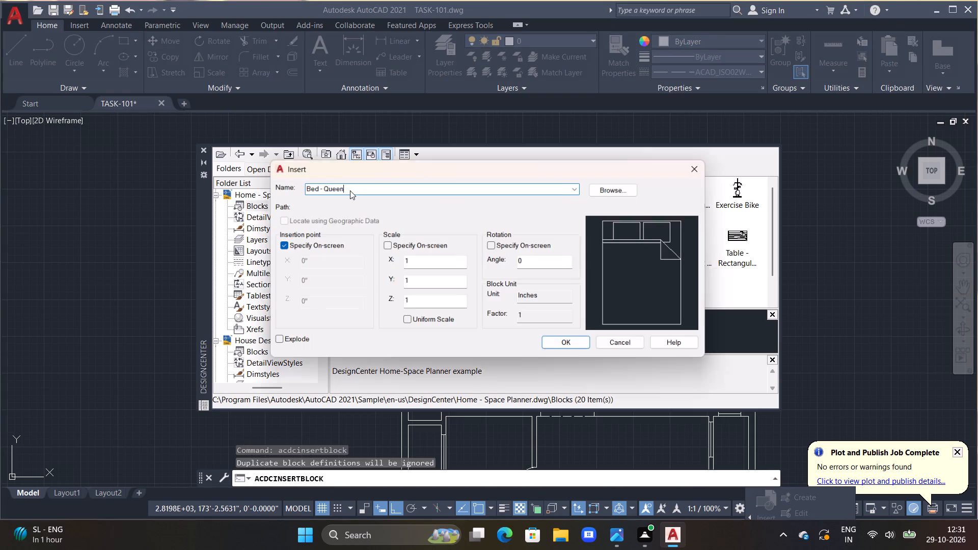
left_click(569, 347)
double_click(844, 235)
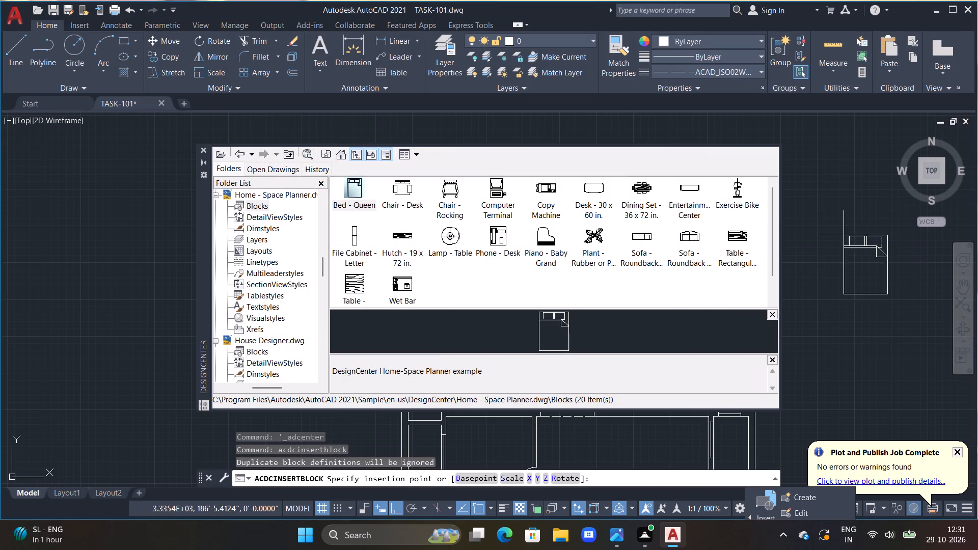
Insert the Sofa - Roundback 7 ft block south of the bed and the Dining Set - 36 x 72 in block north of it.
triple_click(648, 239)
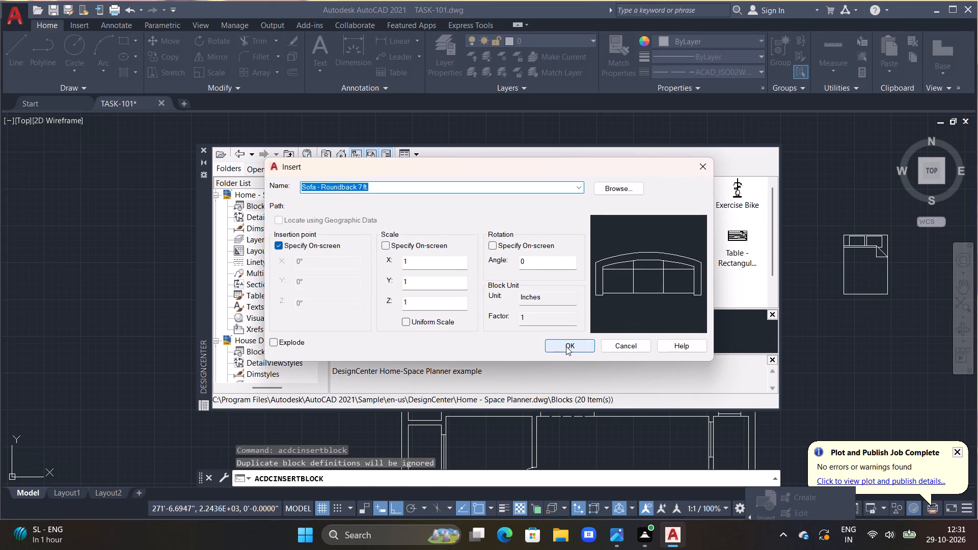
left_click(566, 346)
left_click(863, 334)
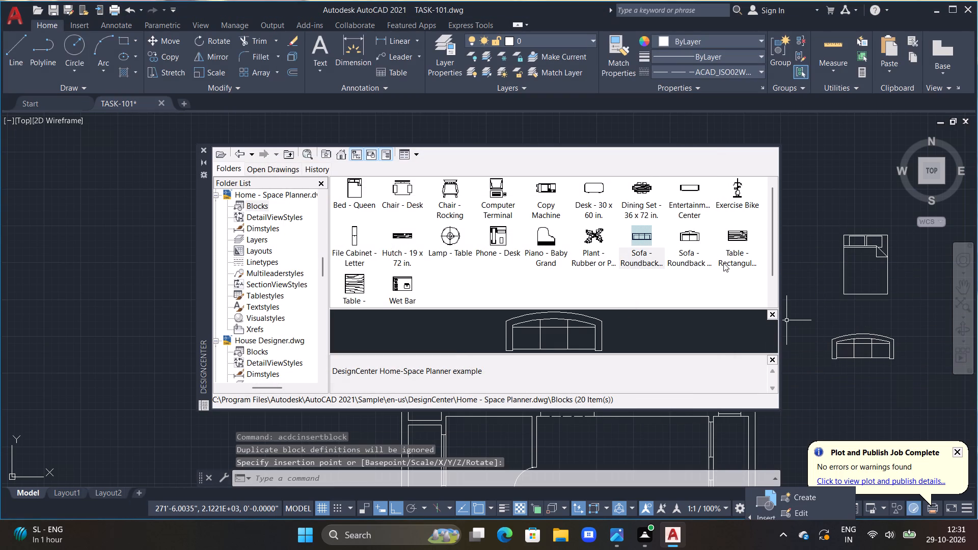
double_click(653, 193)
double_click(640, 190)
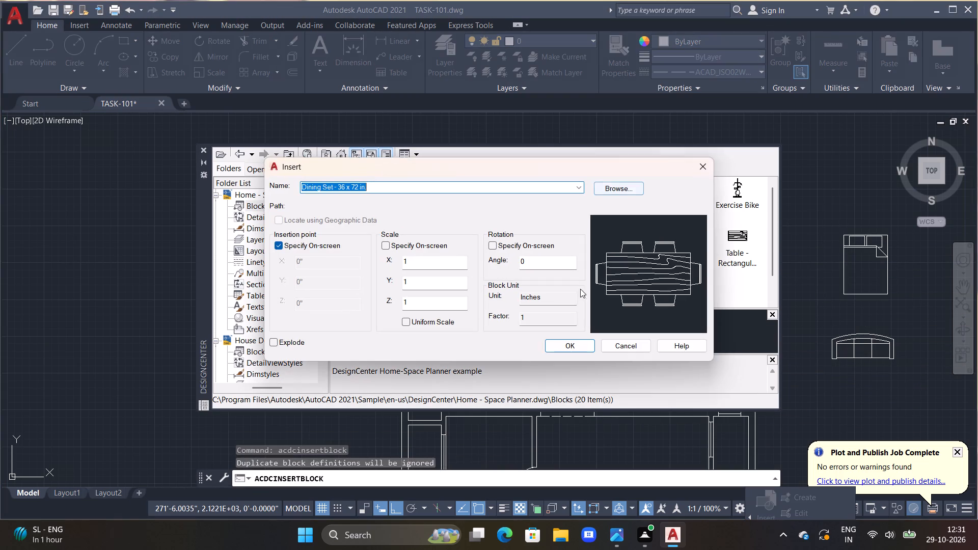
left_click(567, 343)
left_click(851, 189)
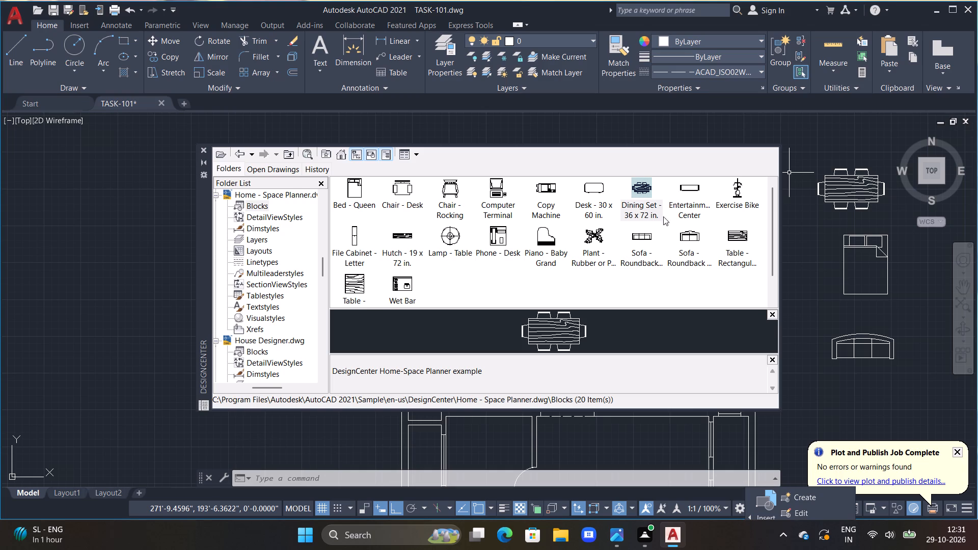
Insert the Chair - Desk block just west of the bed's head end, below the dining set.
double_click(398, 189)
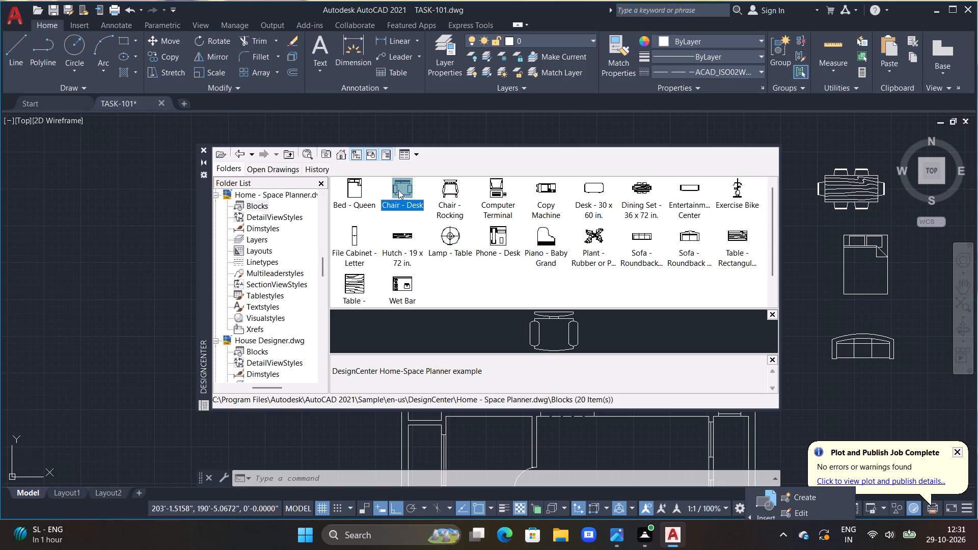
double_click(399, 191)
left_click(556, 344)
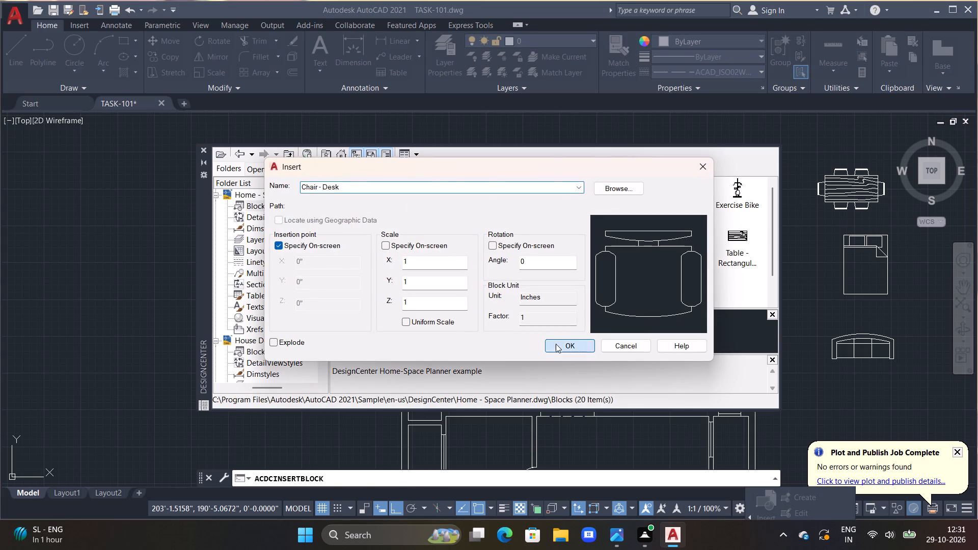
left_click(825, 222)
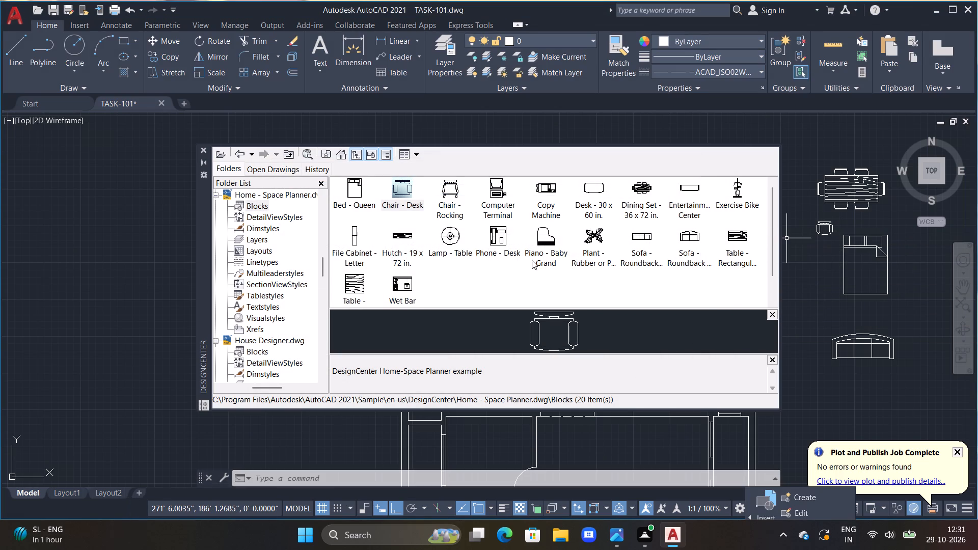
Insert the Toilet - top block from the House Designer library west of the bed, below the desk chair.
double_click(257, 354)
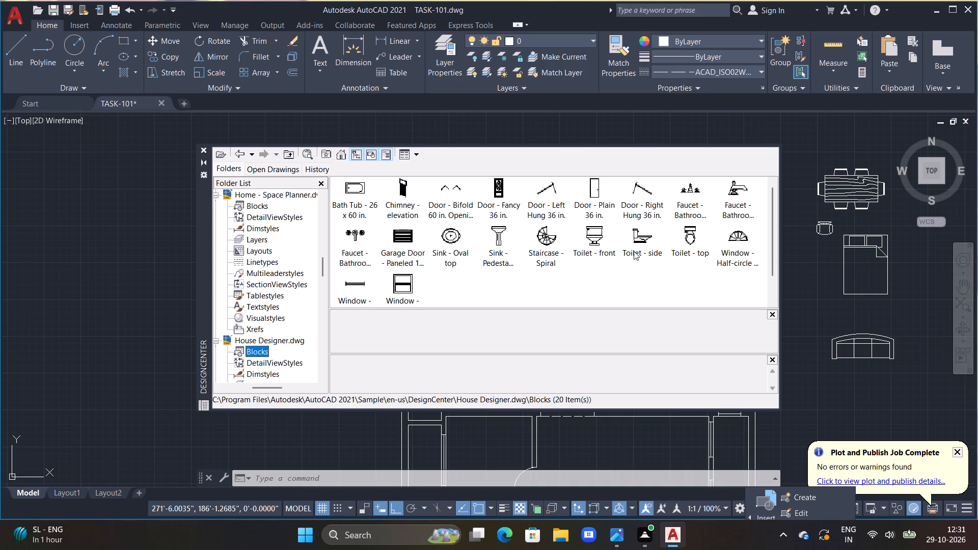
double_click(686, 235)
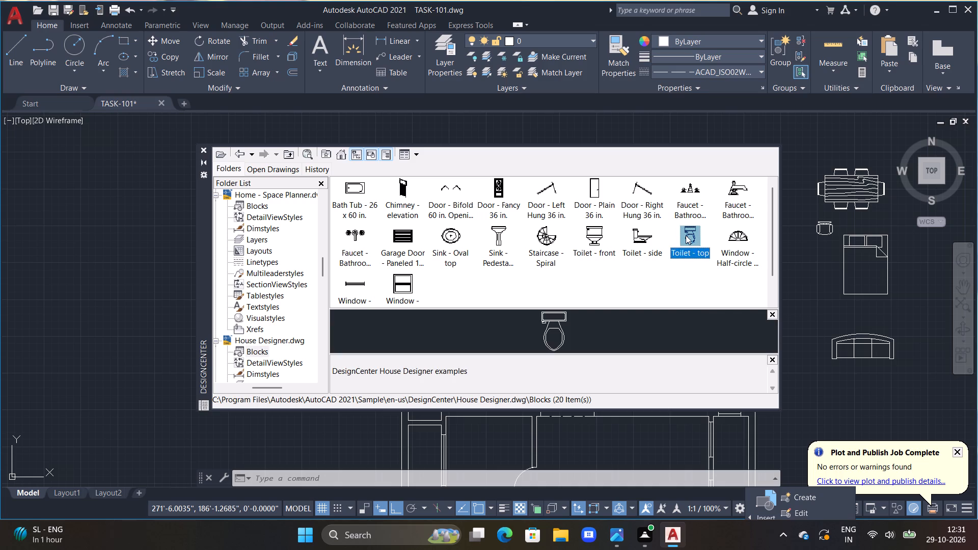
double_click(570, 342)
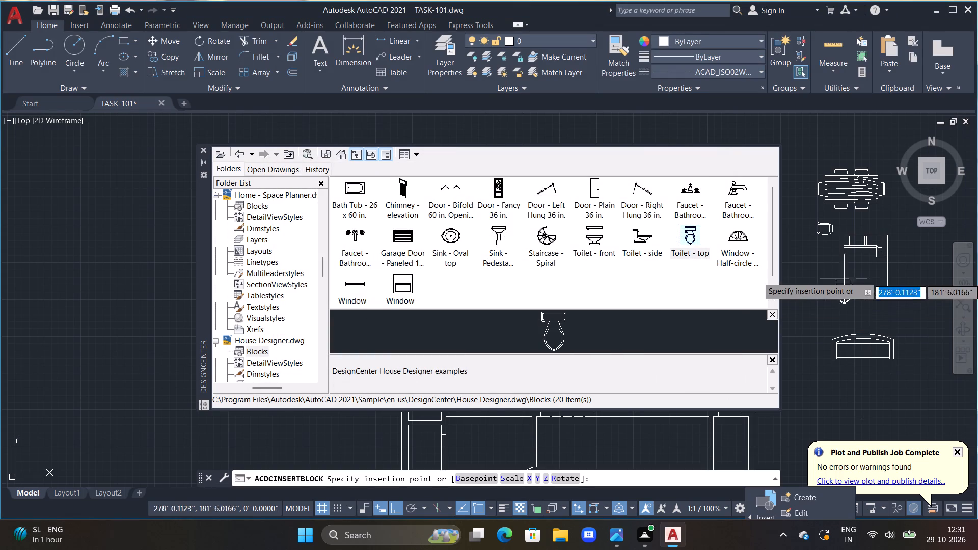
double_click(812, 250)
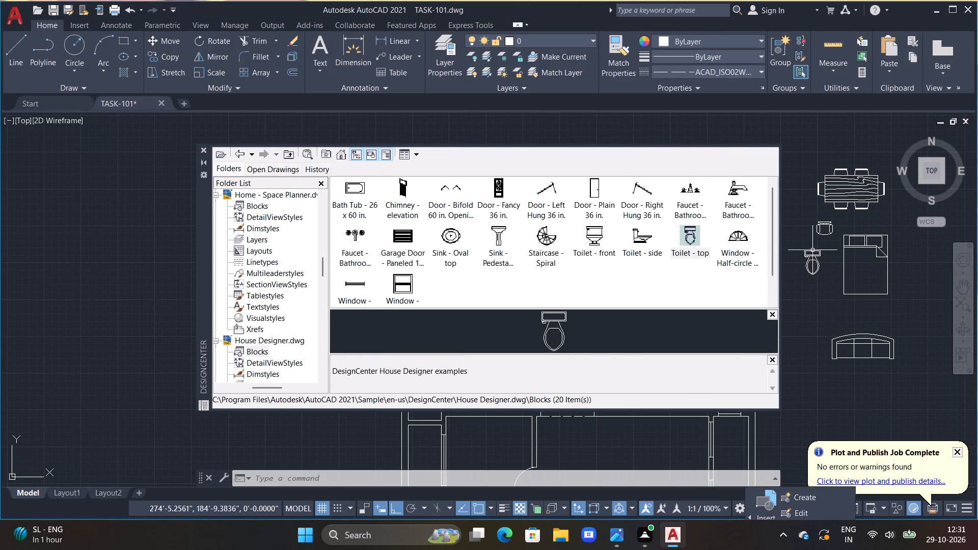
Insert the Sink-single block from the Kitchens library below the toilet, between the toilet and the sofa.
left_click(259, 209)
scroll(293, 328, "down", 1)
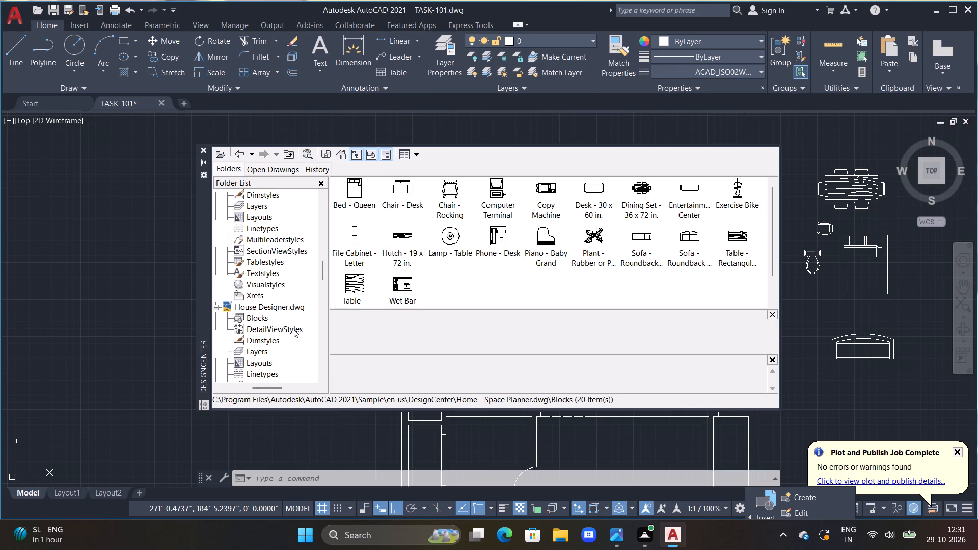
scroll(288, 332, "down", 3)
scroll(249, 364, "down", 1)
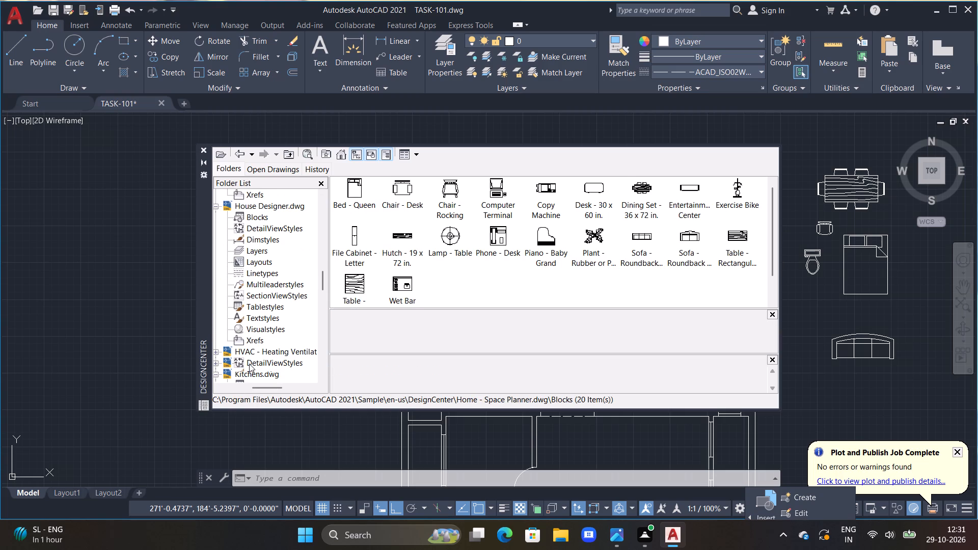
left_click(250, 353)
double_click(363, 284)
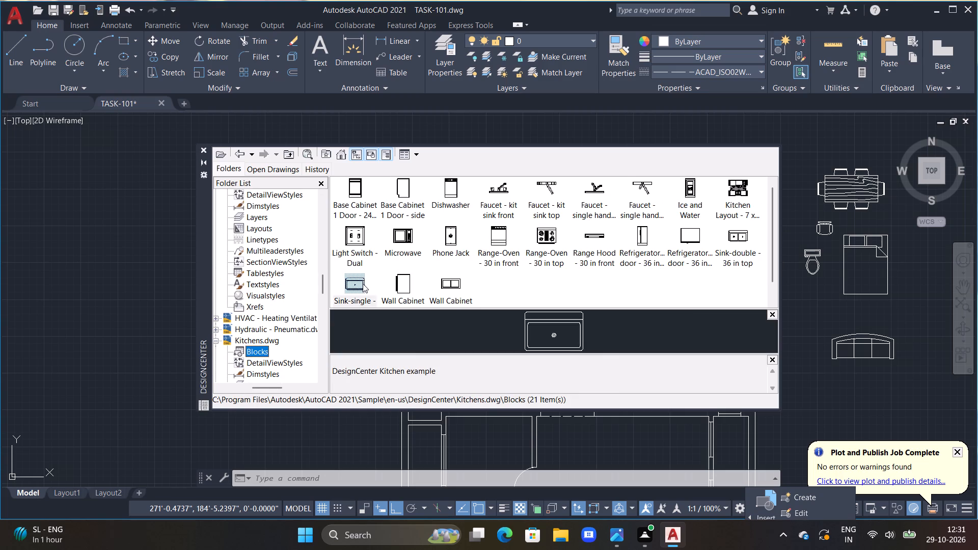
left_click(554, 339)
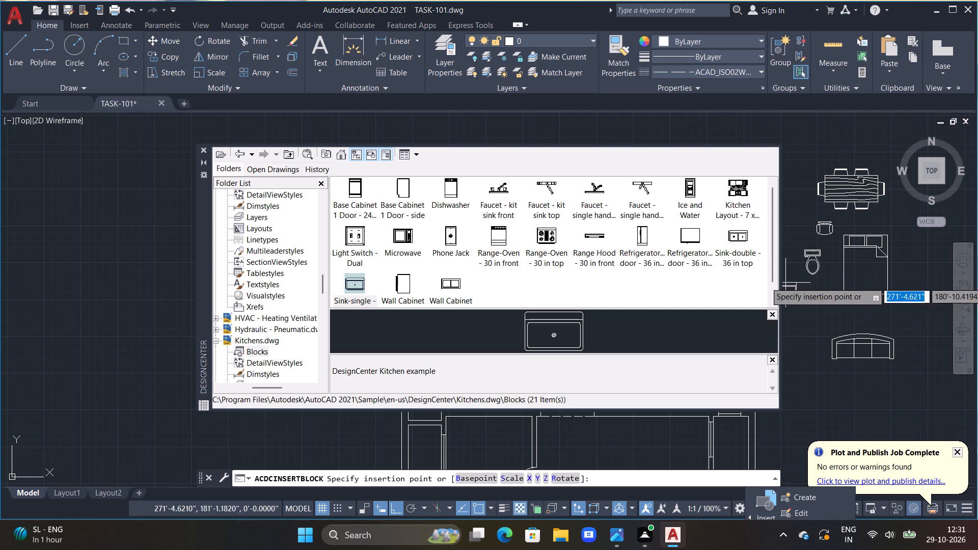
double_click(824, 294)
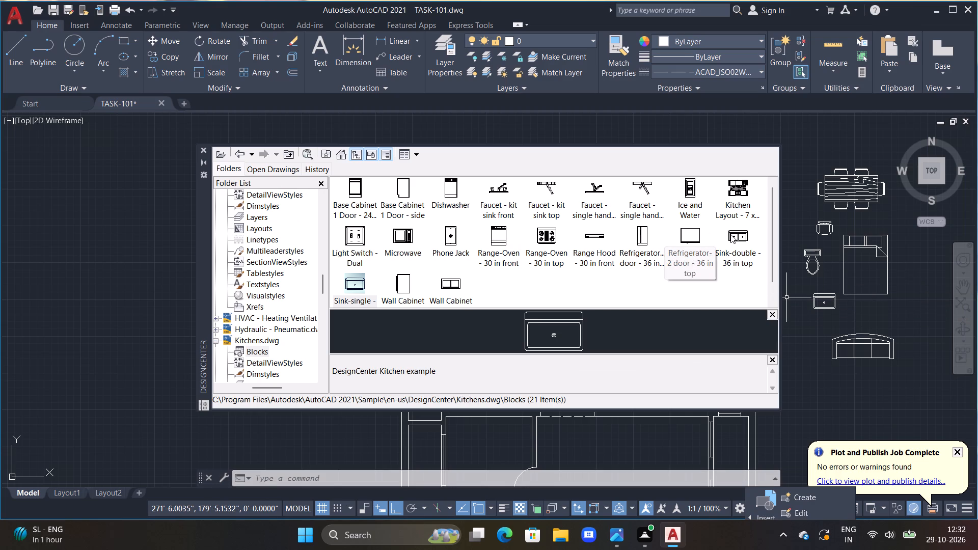
Insert the Sink-double - 36 in top block east of the bed and the Microwave block just below that sink.
double_click(730, 234)
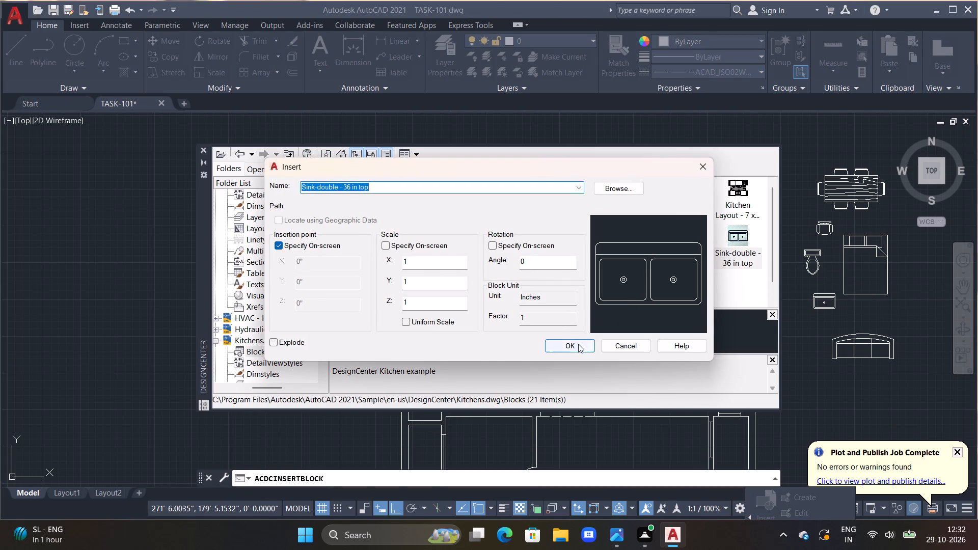
double_click(578, 345)
left_click(926, 248)
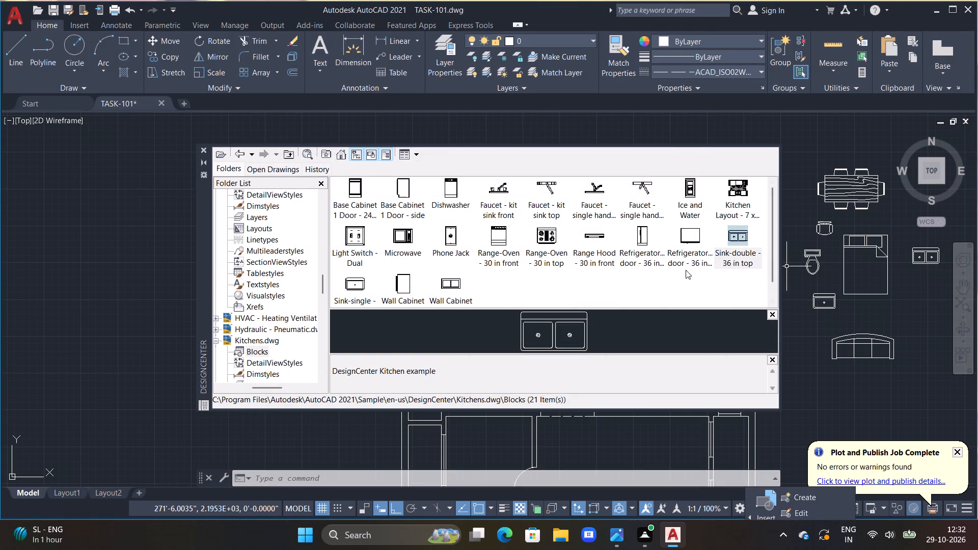
double_click(401, 241)
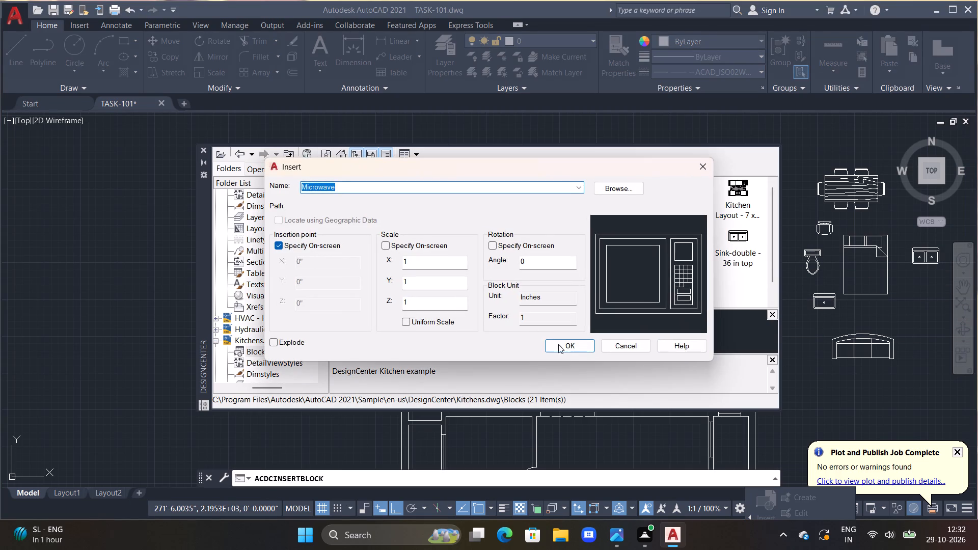
left_click(567, 345)
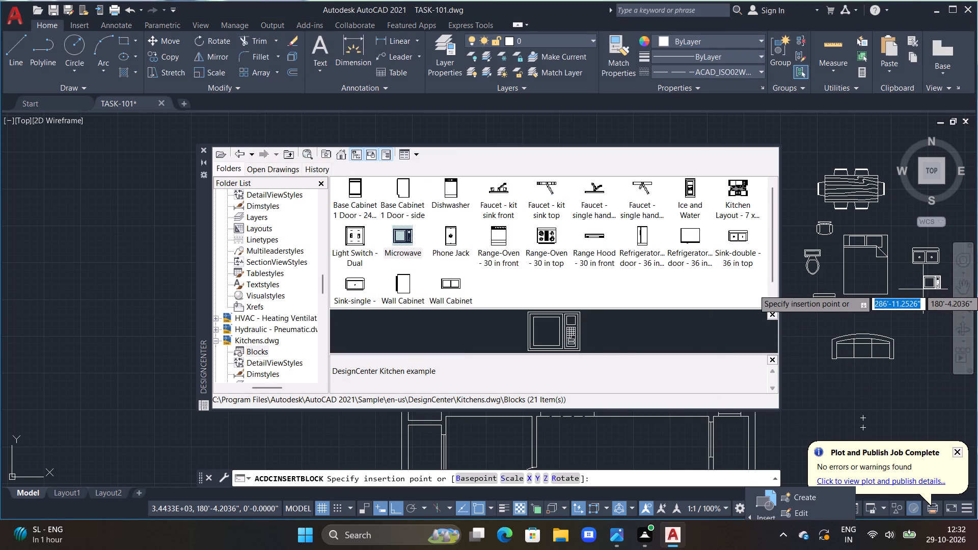
double_click(922, 289)
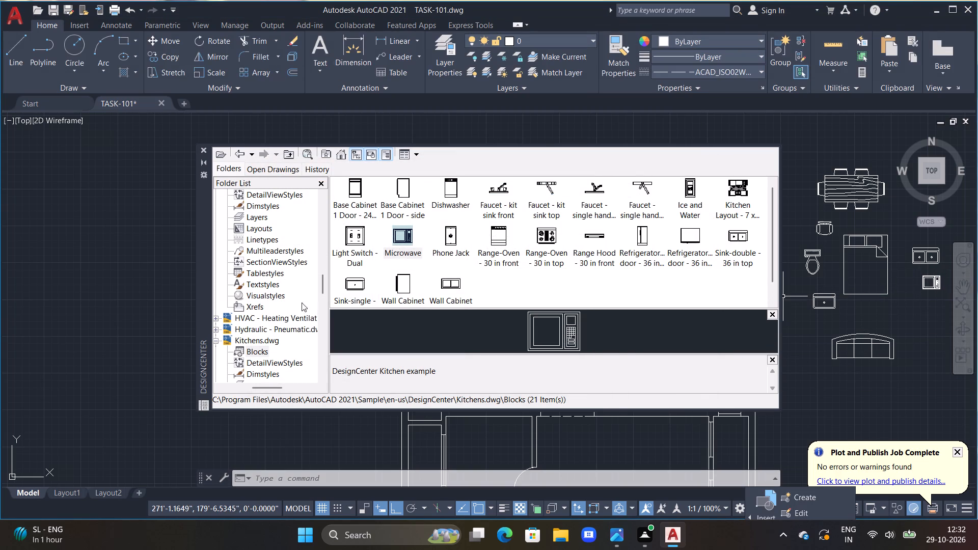
Insert the Car - sedan side block from the Landscaping library below the sofa, and close the block library.
scroll(266, 310, "down", 6)
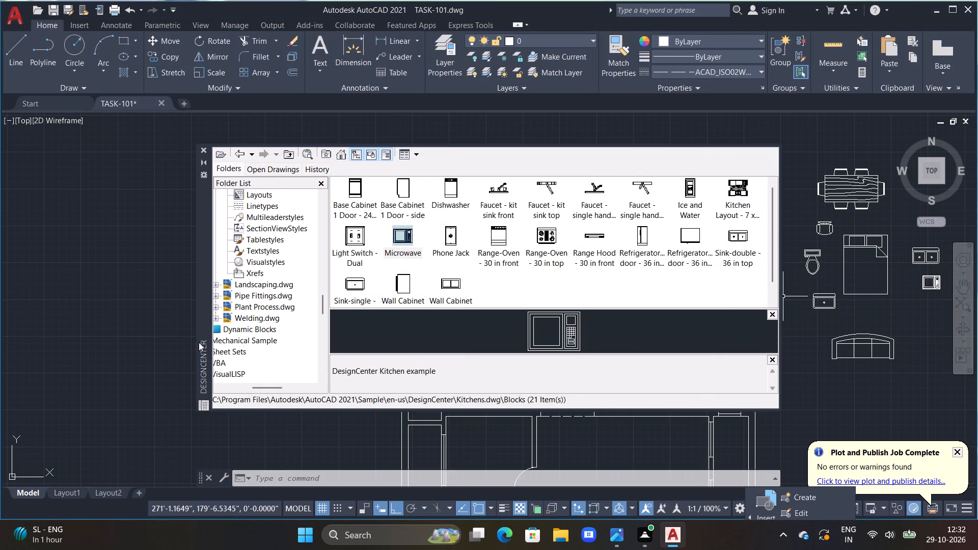
double_click(263, 289)
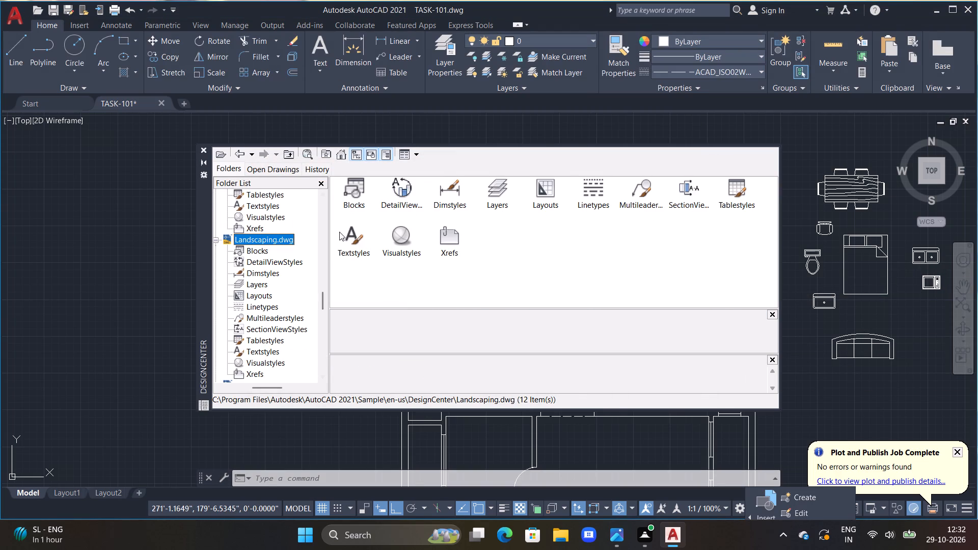
triple_click(363, 195)
double_click(357, 194)
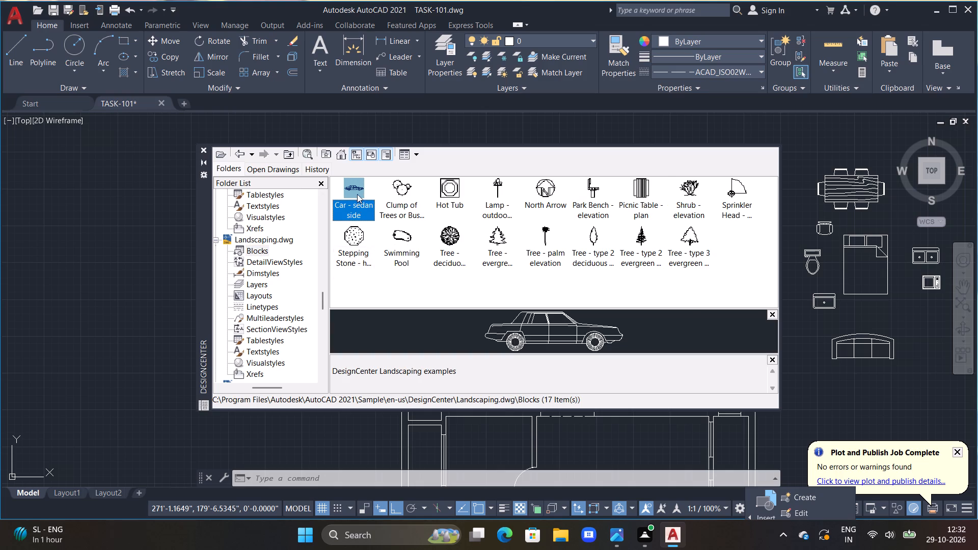
left_click(576, 345)
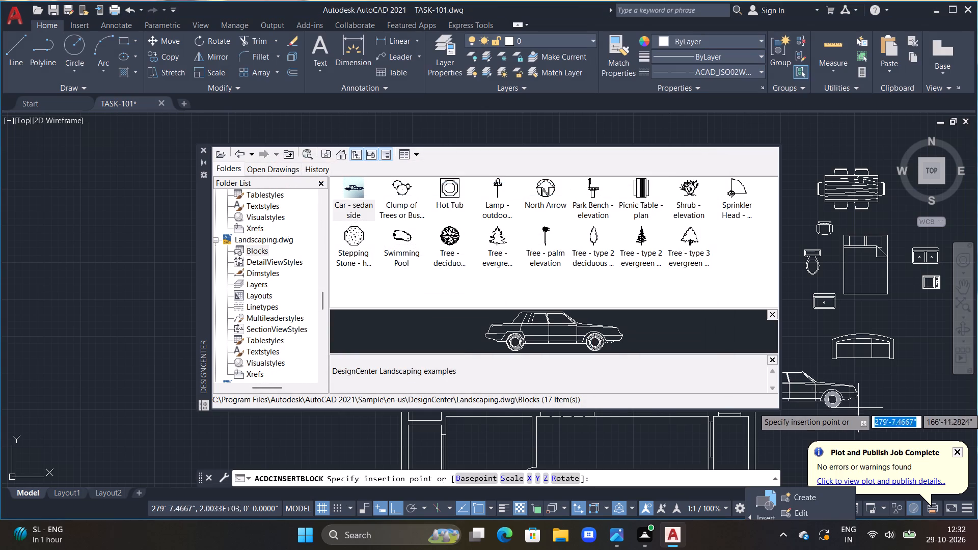
left_click(924, 413)
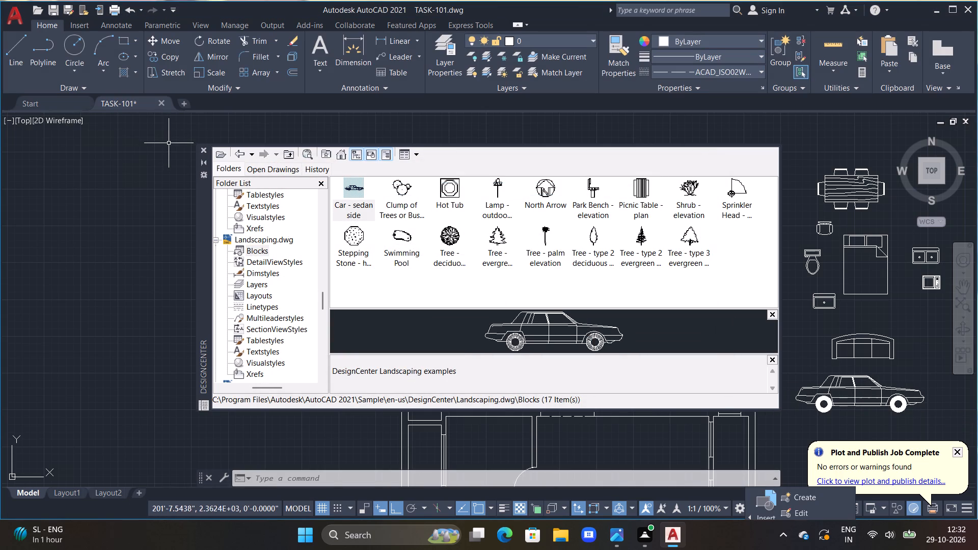
double_click(205, 148)
key("Escape")
With Ortho off, copy the toilet block into the plan's northwest and northeast bathrooms, near their north walls.
scroll(290, 179, "down", 2)
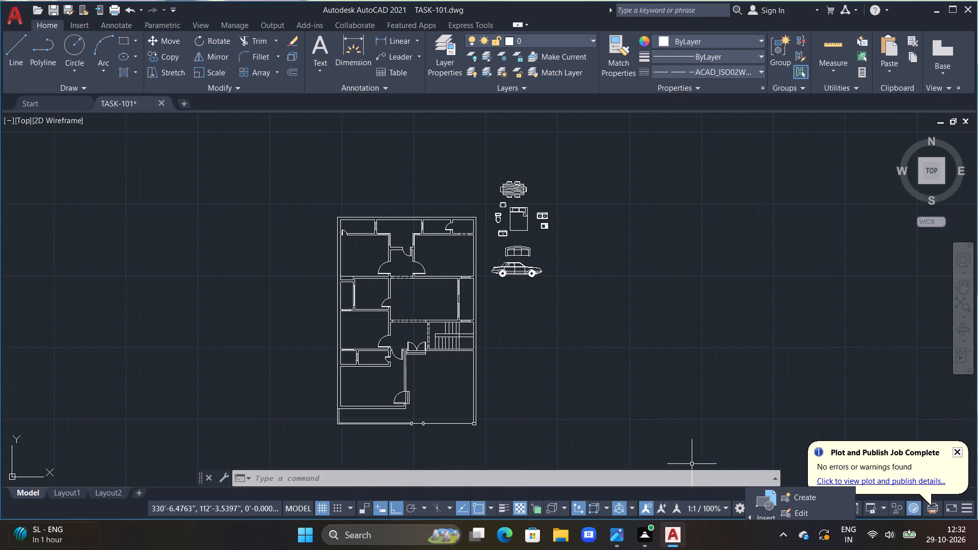
scroll(358, 209, "up", 2)
scroll(314, 235, "up", 1)
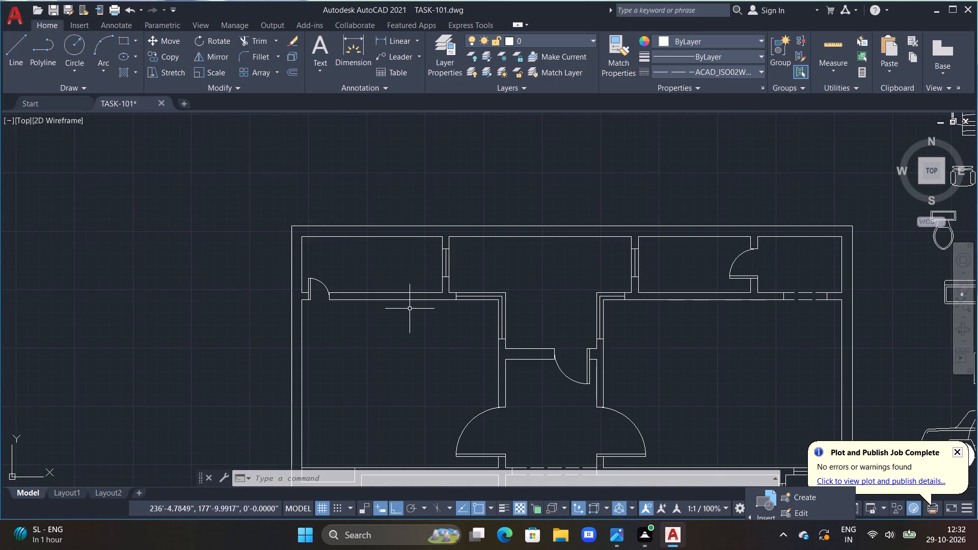
scroll(334, 230, "down", 2)
middle_click_drag(406, 337, 347, 294)
key("Escape")
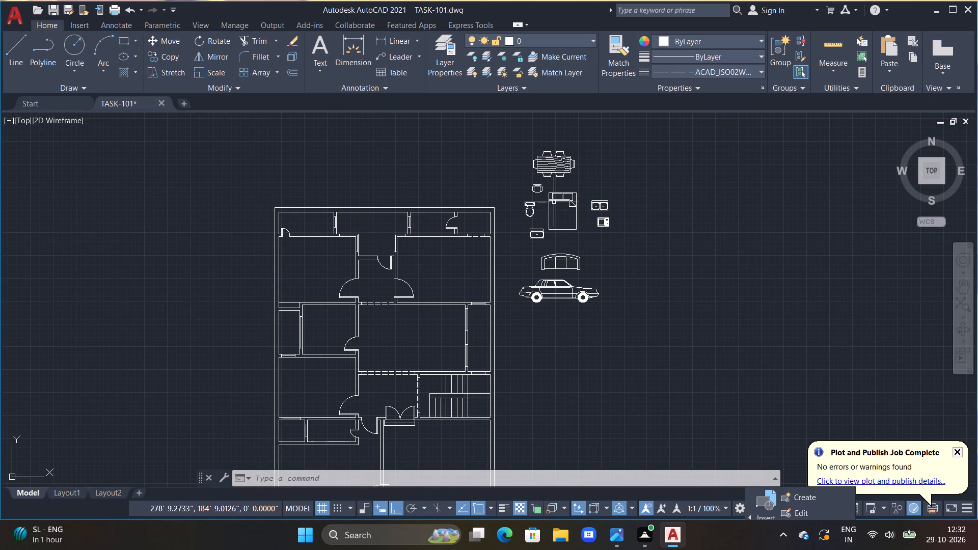
left_click(531, 206)
type("CO")
key("space")
left_click(519, 214)
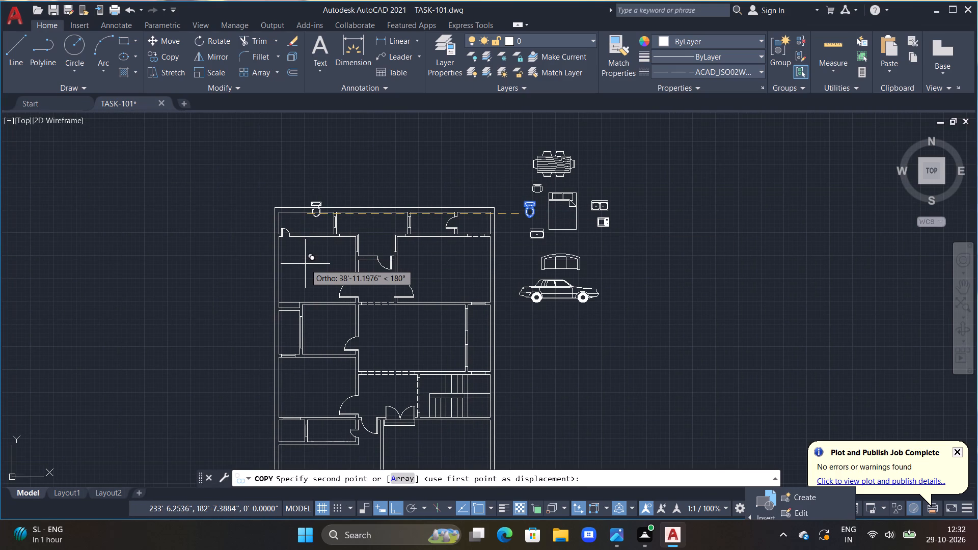
key("F8")
scroll(304, 267, "up", 2)
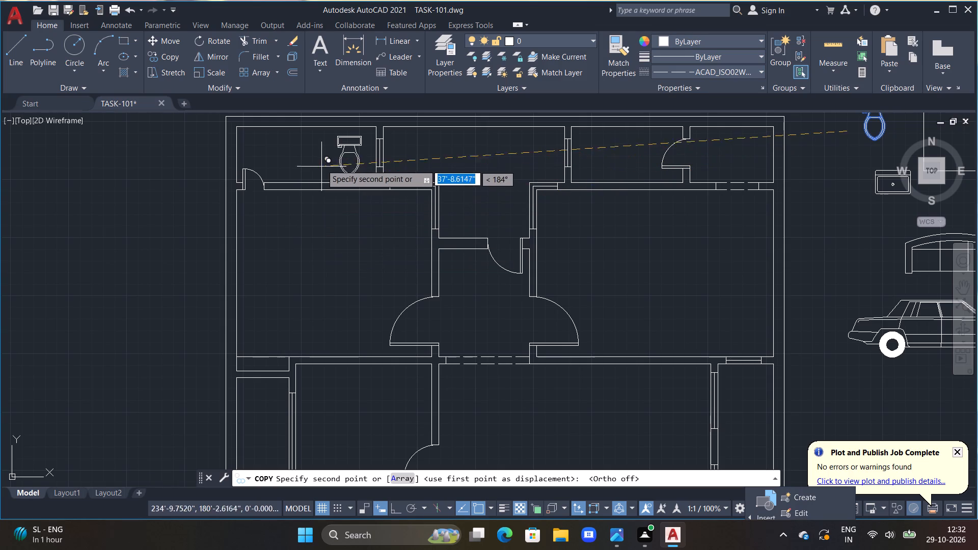
left_click(323, 157)
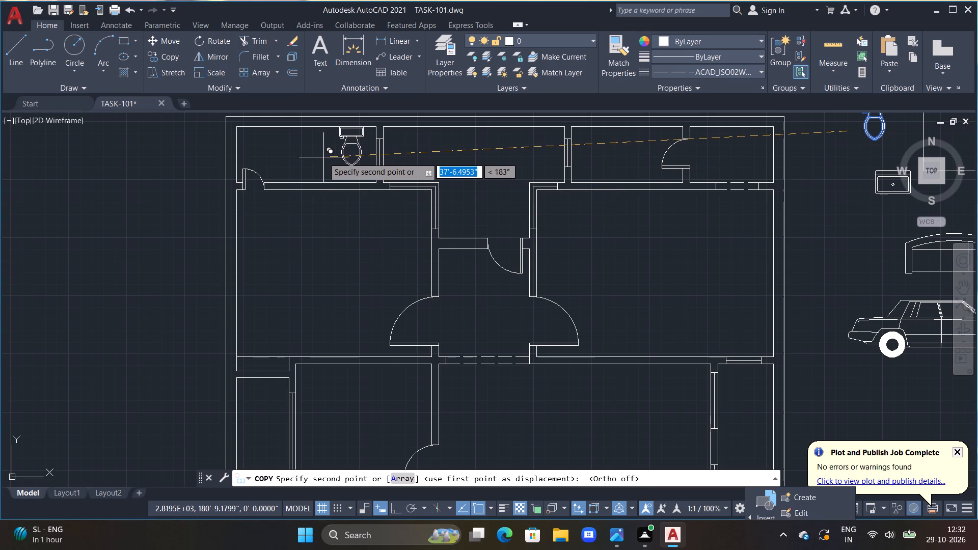
double_click(562, 157)
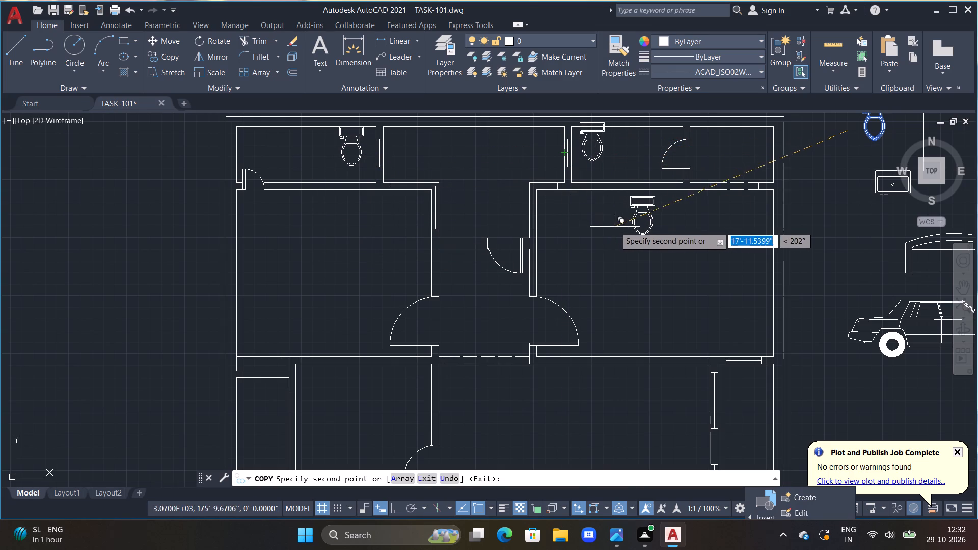
Copy the same toilet into the southwest bathroom, near its north wall beside the window, and finish copying.
scroll(615, 229, "down", 2)
scroll(521, 315, "down", 1)
middle_click_drag(470, 310, 466, 304)
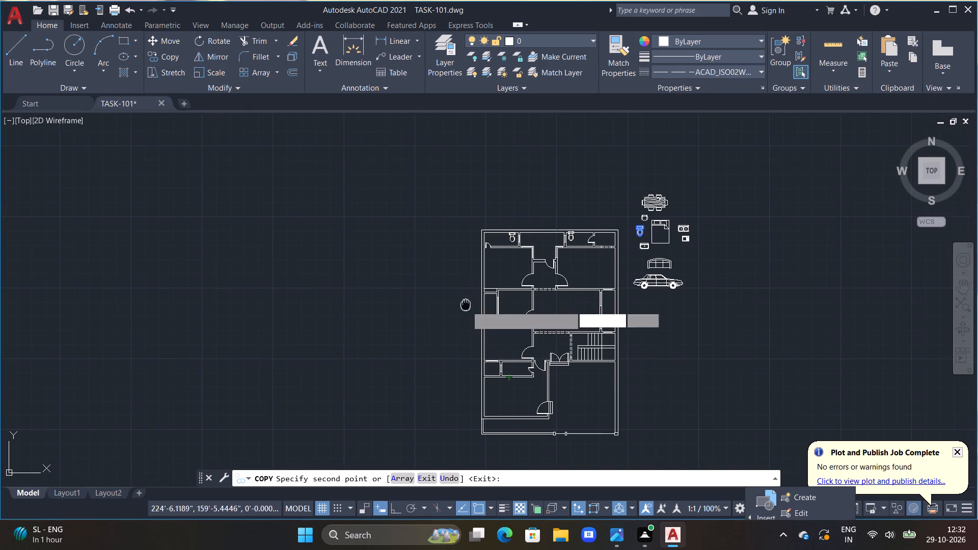
middle_click_drag(466, 304, 466, 304)
middle_click_drag(488, 354, 438, 243)
scroll(457, 258, "up", 3)
scroll(417, 256, "up", 2)
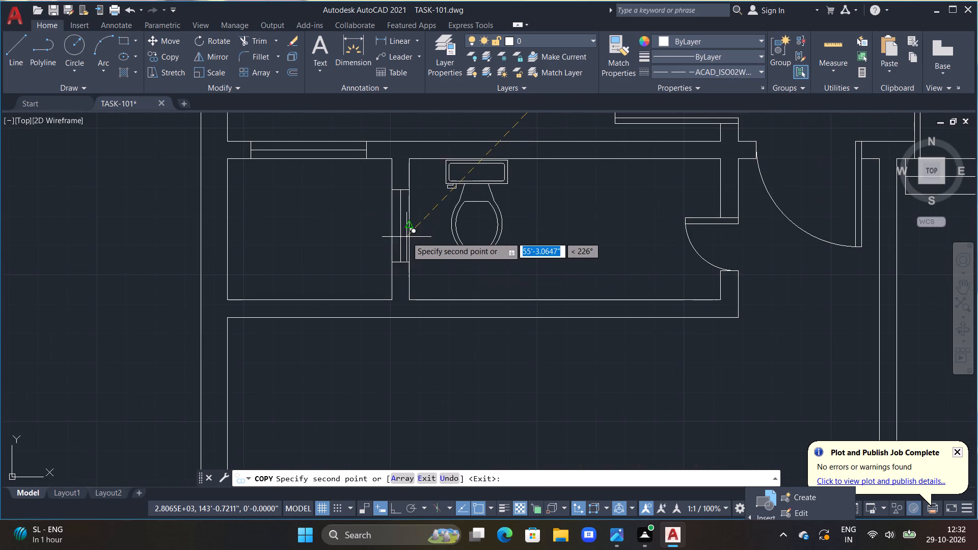
left_click(404, 235)
scroll(472, 258, "down", 3)
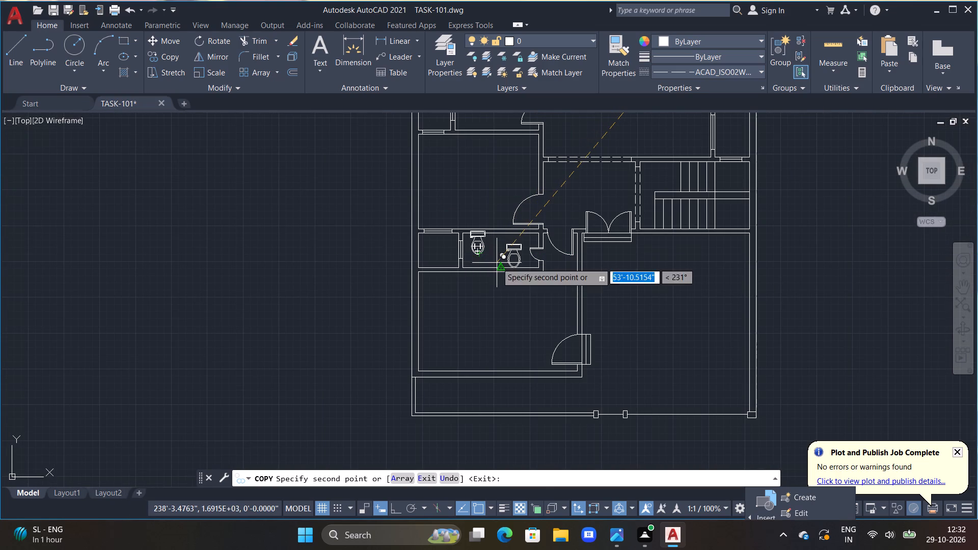
key("Escape")
Move the southwest bathroom's toilet south so its tank sits flush against the inner face of the north wall.
scroll(497, 262, "down", 2)
scroll(500, 254, "up", 5)
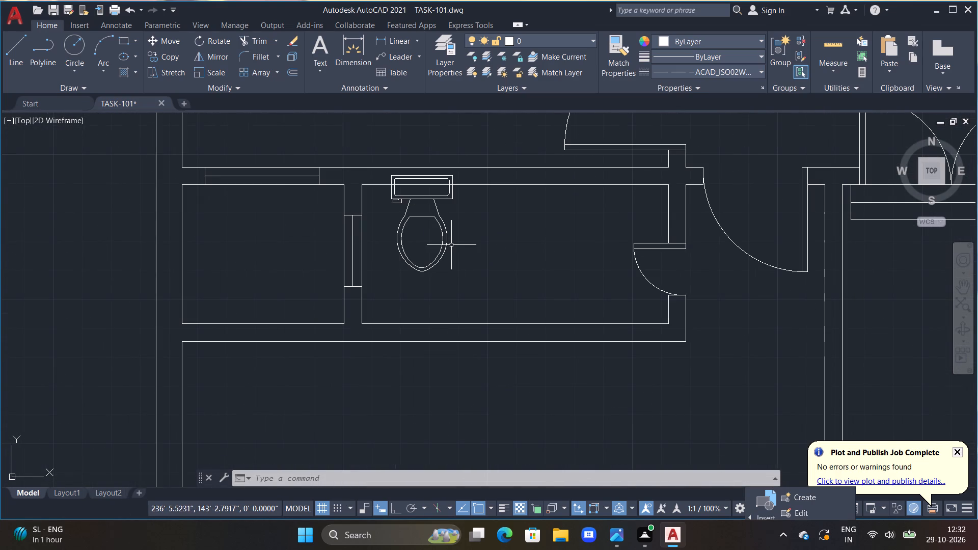
left_click(420, 195)
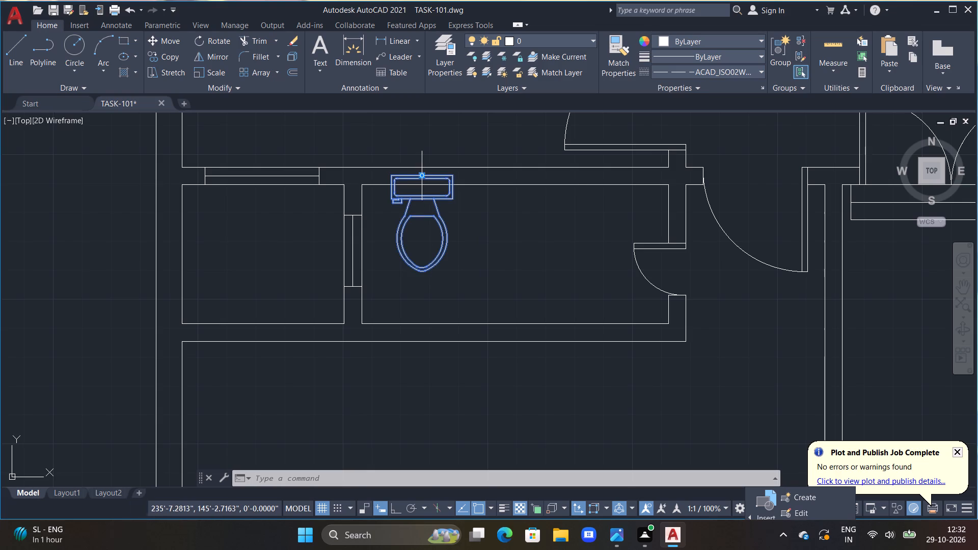
left_click(423, 176)
left_click(421, 184)
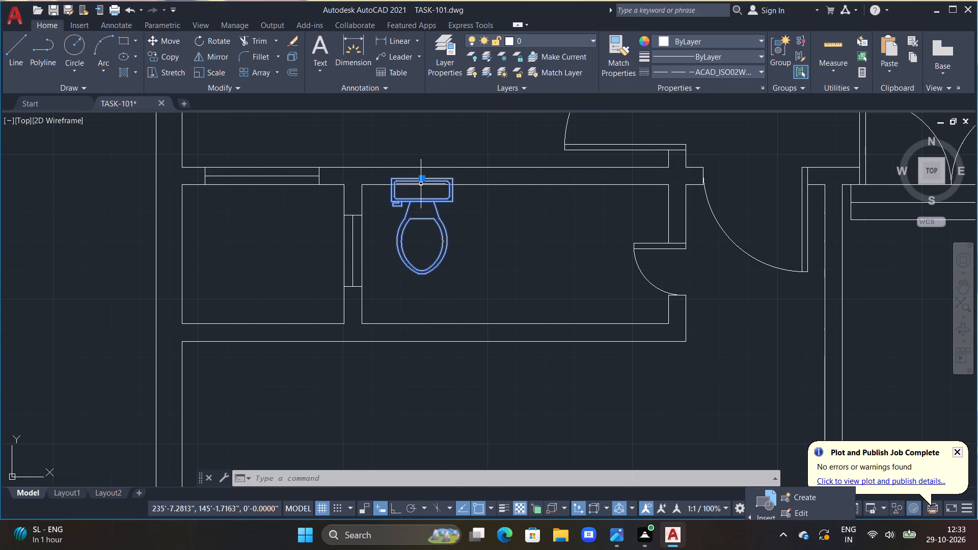
left_click(422, 176)
double_click(422, 184)
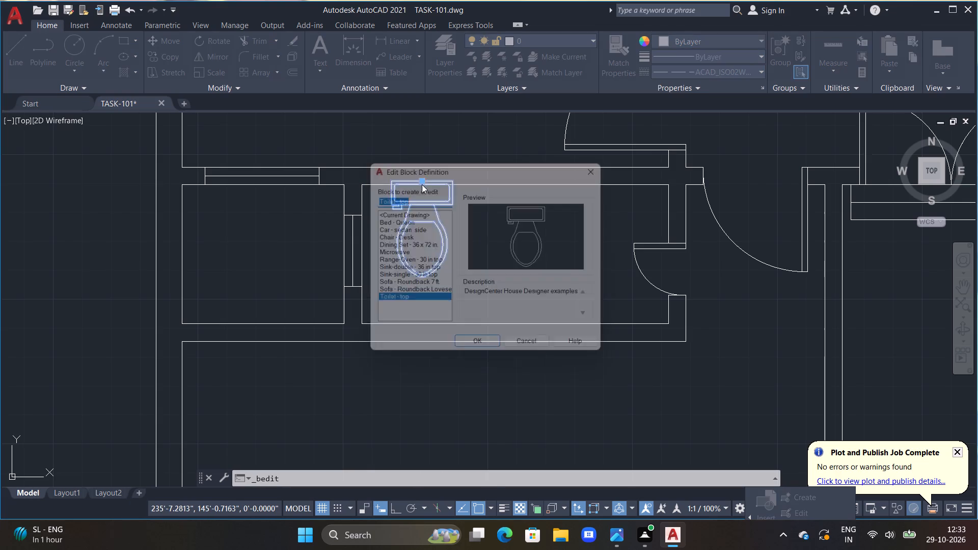
left_click(600, 163)
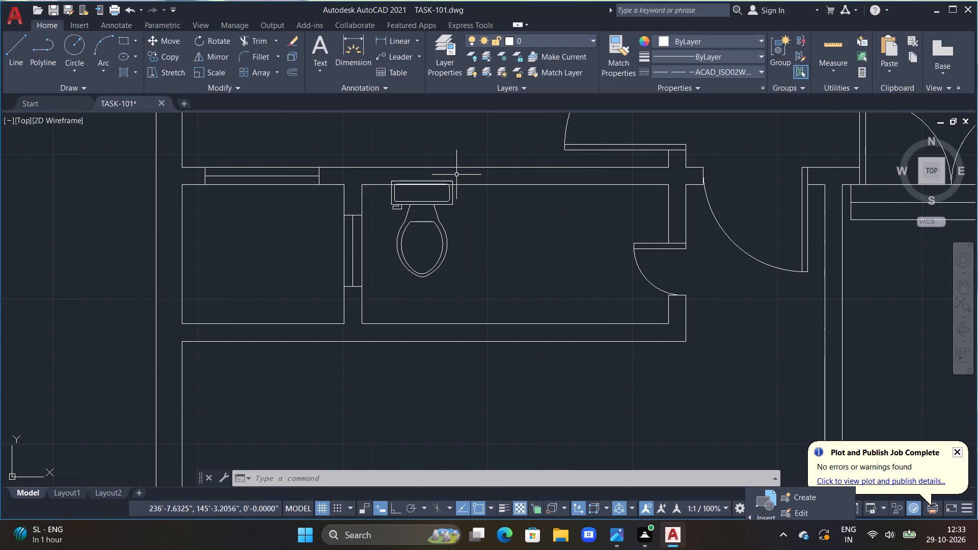
key("grave")
scroll(424, 199, "up", 2)
key("grave")
key("Escape")
key("Escape")
scroll(424, 208, "up", 1)
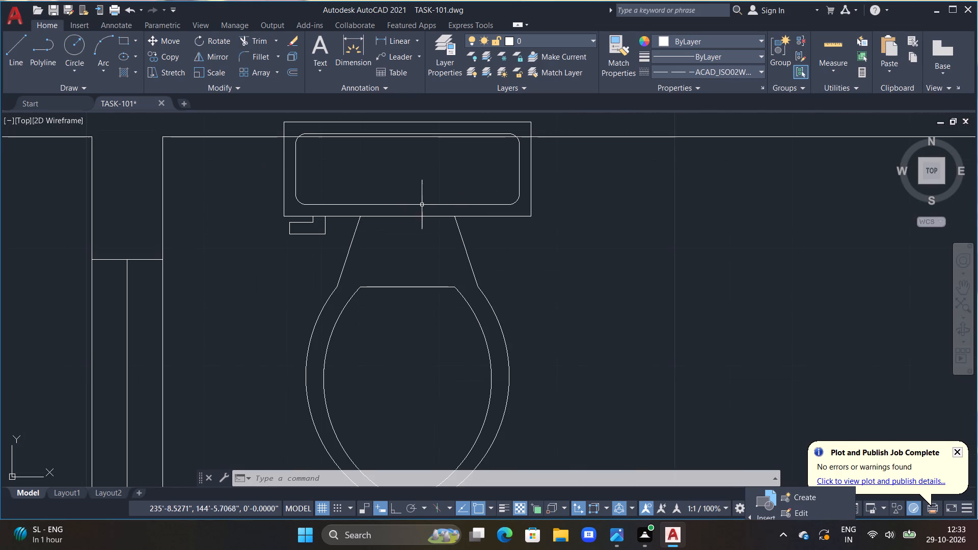
left_click_drag(422, 205, 416, 212)
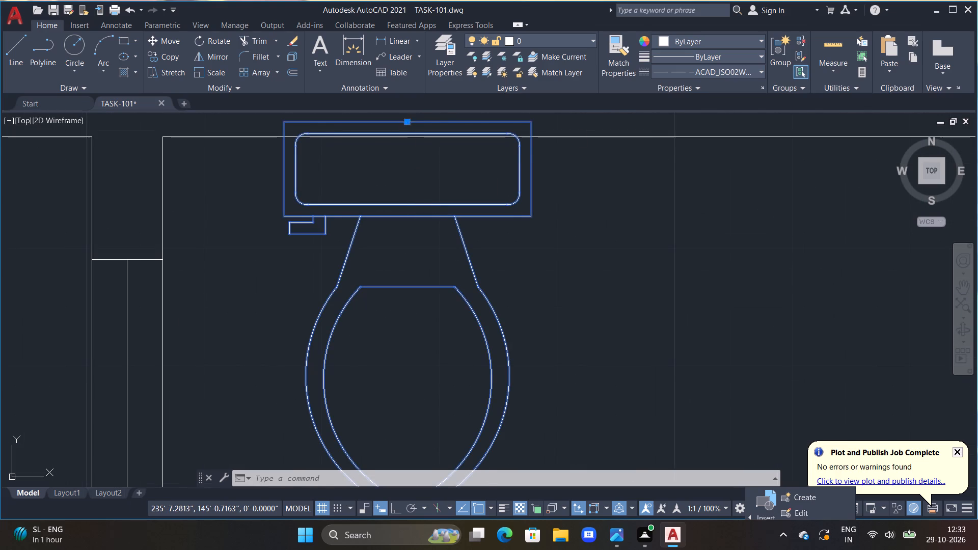
left_click(408, 122)
double_click(408, 138)
key("Escape")
Move the northeast bathroom's toilet south so its tank sits flush against the inner face of the north wall.
scroll(515, 197, "down", 6)
middle_click_drag(529, 184, 479, 305)
scroll(503, 241, "down", 2)
scroll(488, 147, "up", 1)
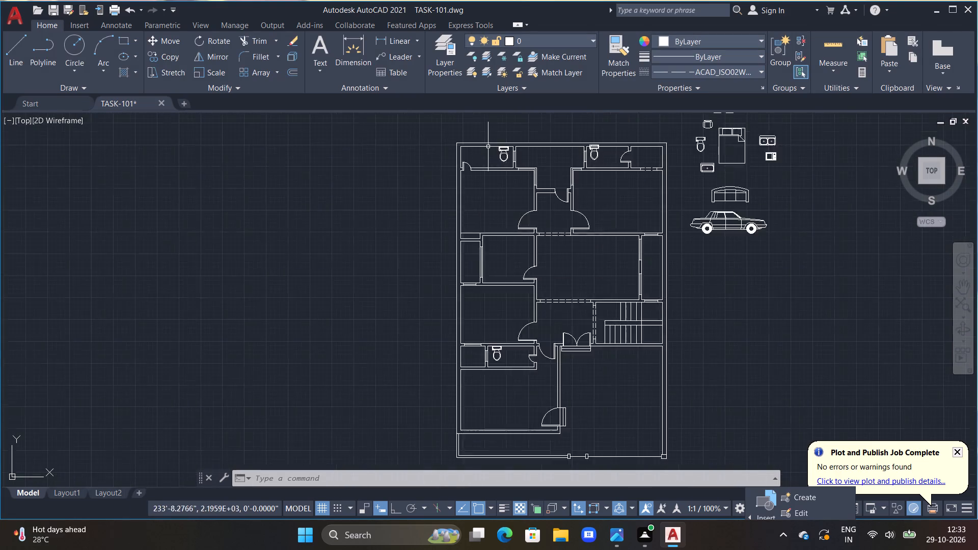
scroll(488, 147, "up", 2)
middle_click_drag(531, 151, 457, 239)
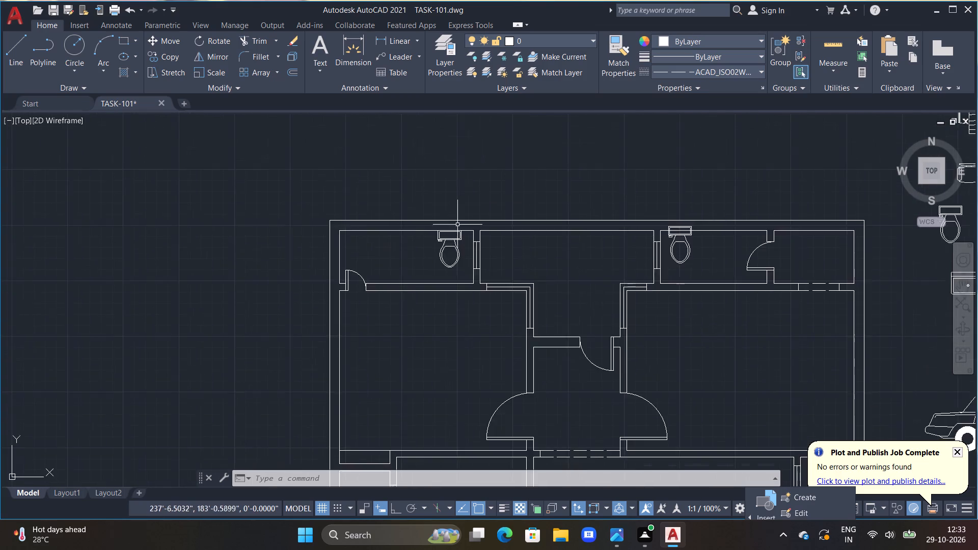
scroll(457, 223, "up", 3)
scroll(505, 252, "down", 3)
scroll(729, 261, "up", 3)
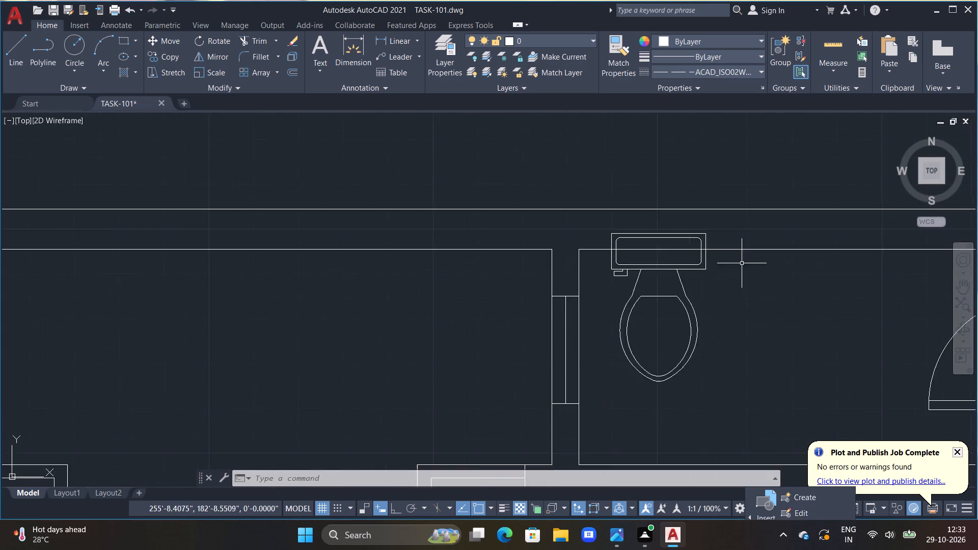
scroll(742, 263, "up", 1)
left_click(633, 270)
left_click(574, 302)
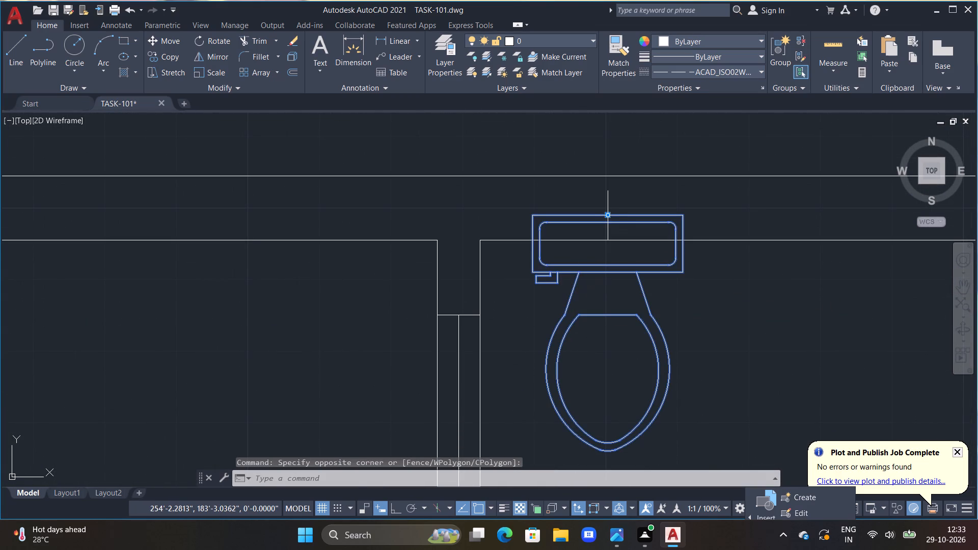
left_click(610, 215)
double_click(607, 242)
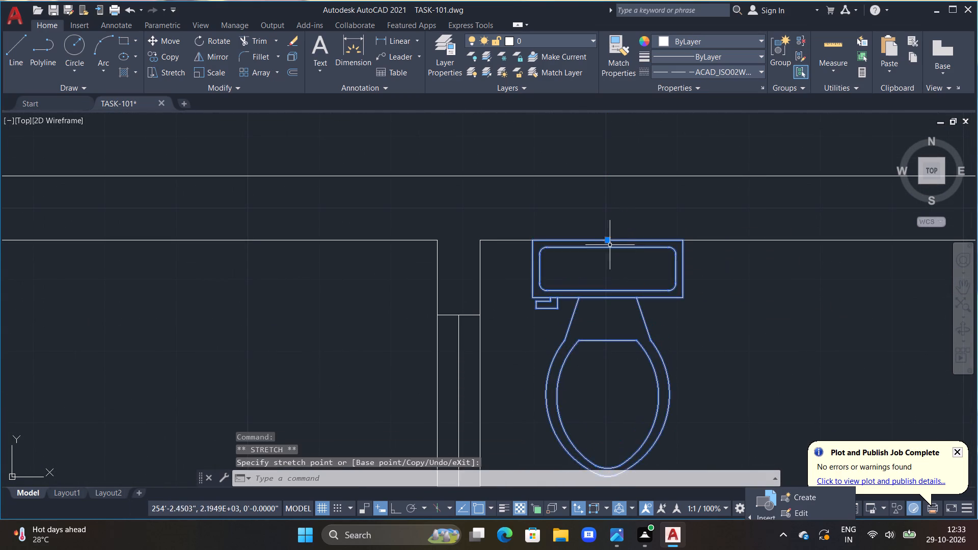
key("Escape")
Copy the single sink block to the north walls of the northwest and northeast bathrooms, beside their toilets.
scroll(666, 269, "down", 5)
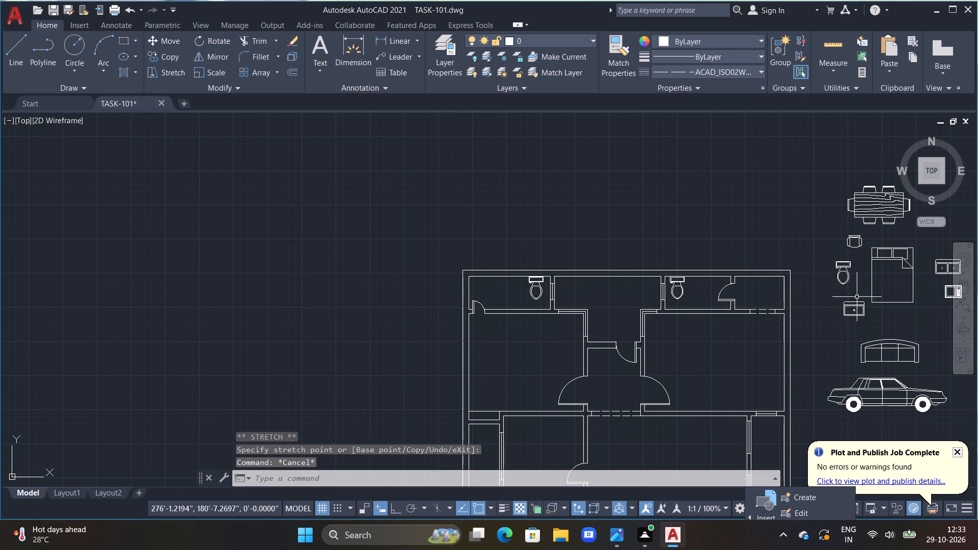
left_click(854, 301)
left_click_drag(843, 310, 836, 319)
type("CO")
key("space")
left_click_drag(864, 303, 832, 307)
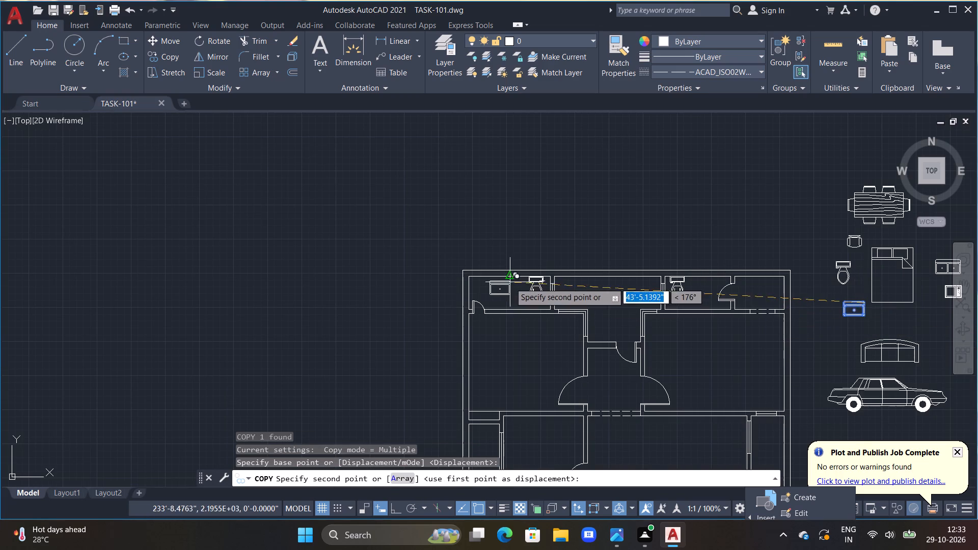
scroll(500, 291, "up", 3)
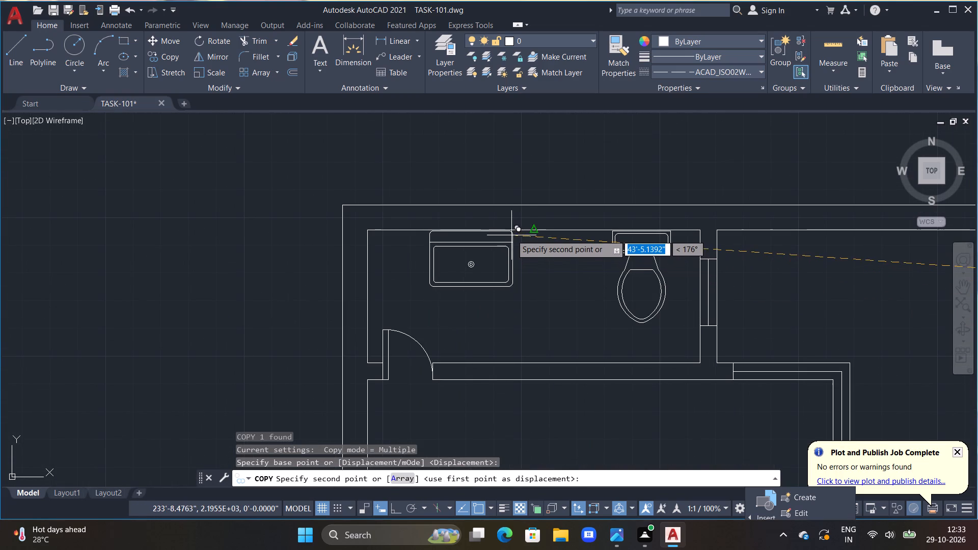
double_click(491, 236)
scroll(663, 299, "down", 3)
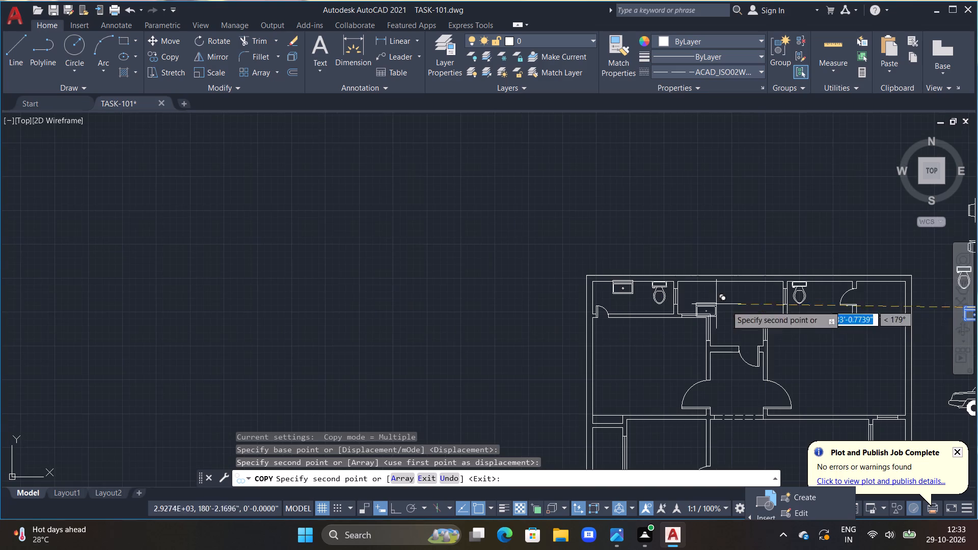
middle_click_drag(789, 314, 620, 324)
scroll(658, 301, "up", 3)
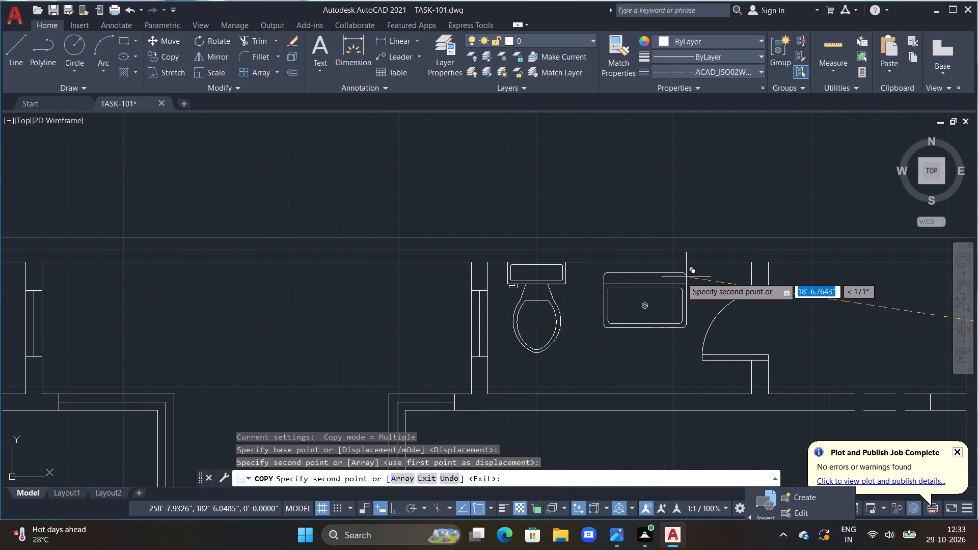
left_click(680, 276)
Copy the same single sink into the southwest bathroom, east of its toilet, and finish copying.
scroll(694, 300, "down", 3)
middle_click_drag(683, 362, 646, 206)
scroll(644, 217, "down", 2)
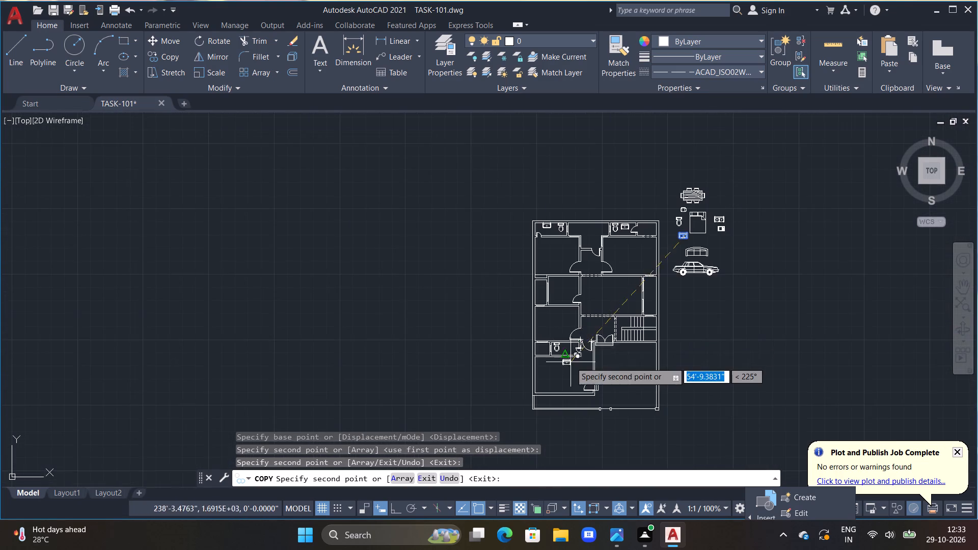
scroll(561, 348, "up", 4)
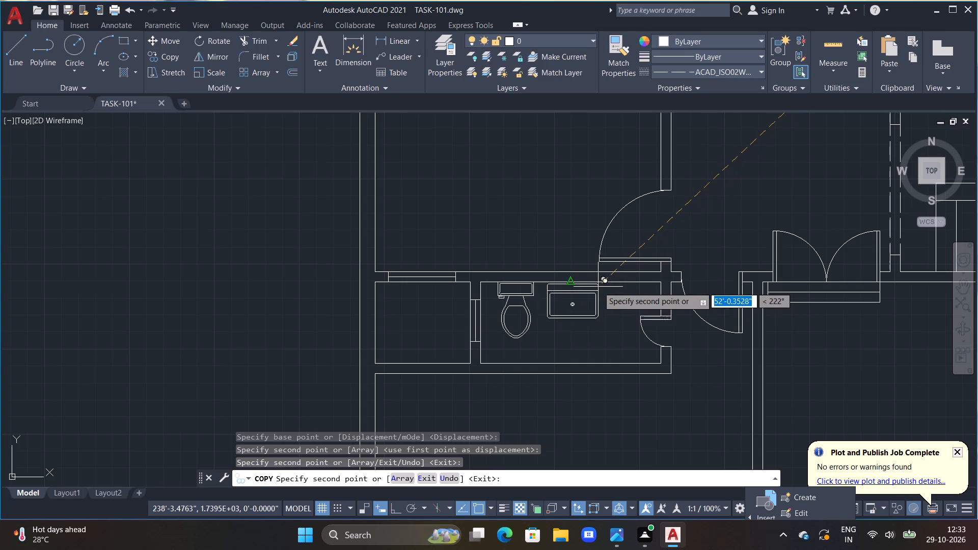
double_click(601, 294)
key("Escape")
Move the southwest bathroom's sink flush against the north wall and shift it east, away from the toilet.
left_click(579, 299)
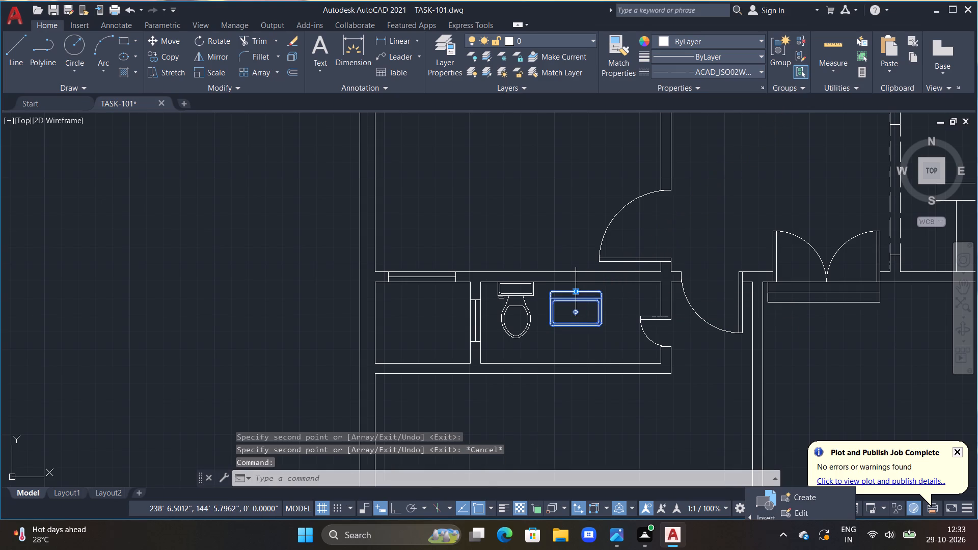
left_click(575, 292)
left_click(587, 285)
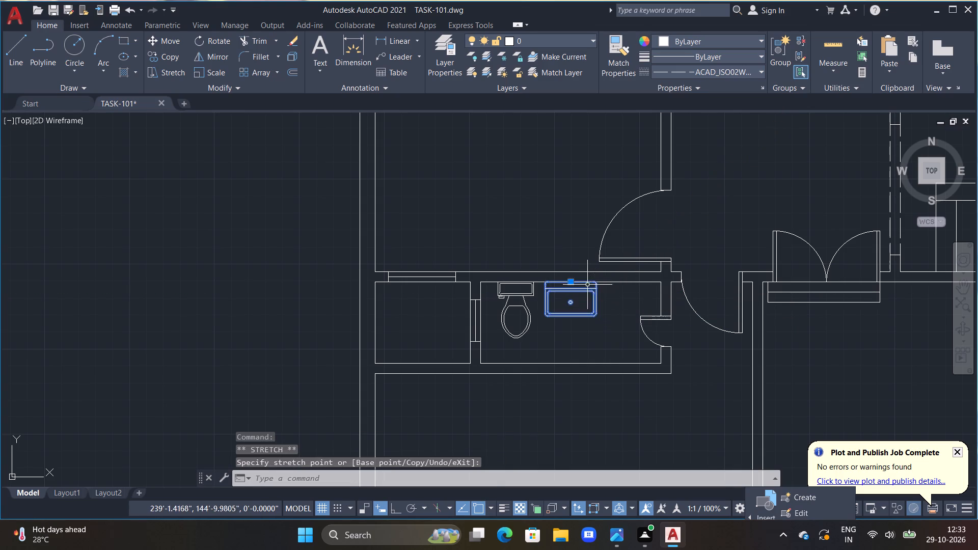
key("Escape")
scroll(561, 302, "down", 3)
scroll(578, 311, "up", 4)
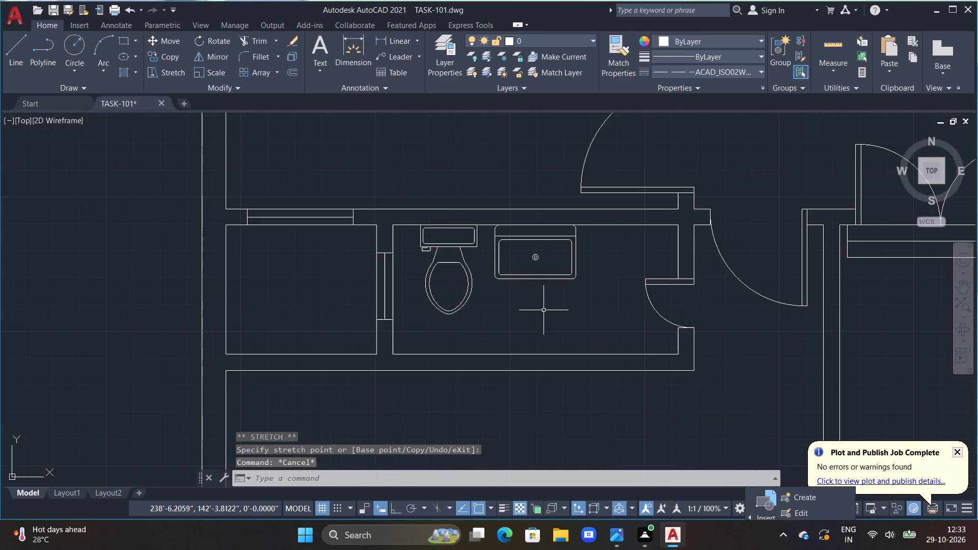
left_click(555, 273)
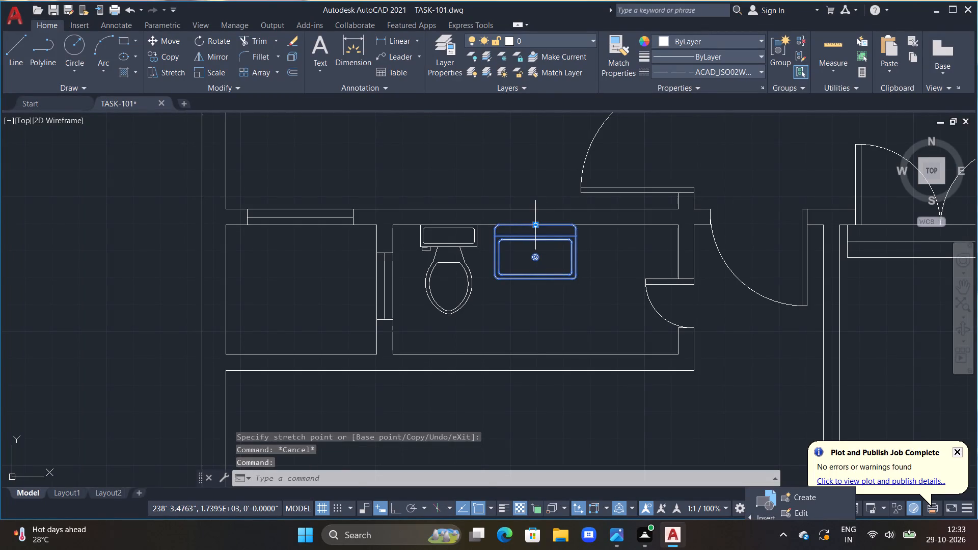
left_click(535, 225)
left_click_drag(539, 225, 546, 227)
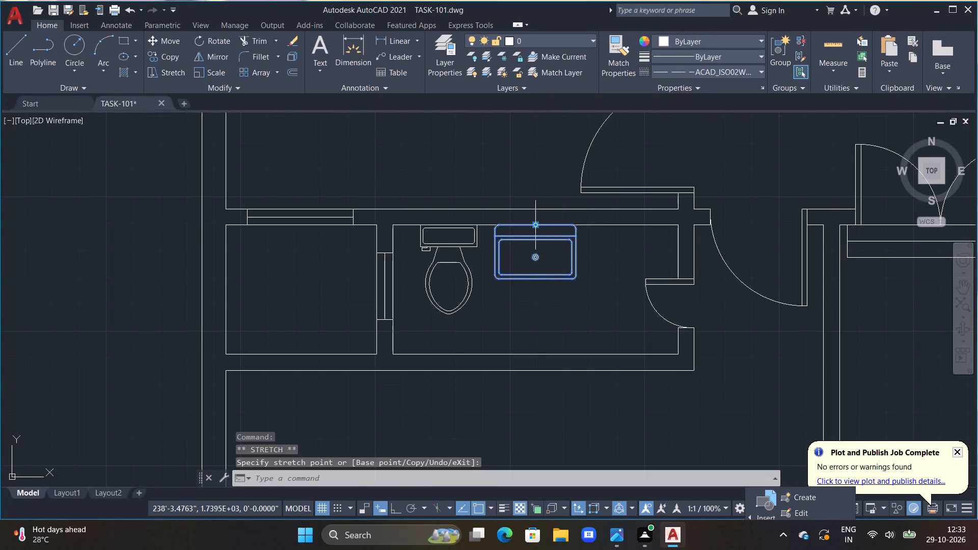
left_click_drag(538, 223, 564, 225)
left_click(564, 226)
key("Escape")
scroll(556, 258, "down", 2)
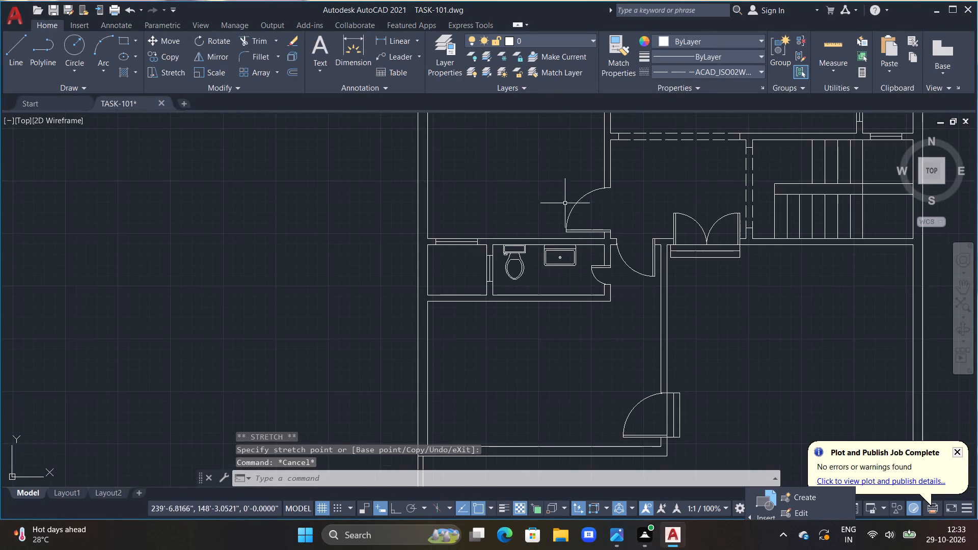
Move the northwest bathroom's sink south so its back edge sits flush against the inner face of the north wall.
middle_click_drag(569, 205, 507, 442)
scroll(517, 274, "down", 4)
scroll(511, 242, "up", 5)
scroll(407, 186, "up", 1)
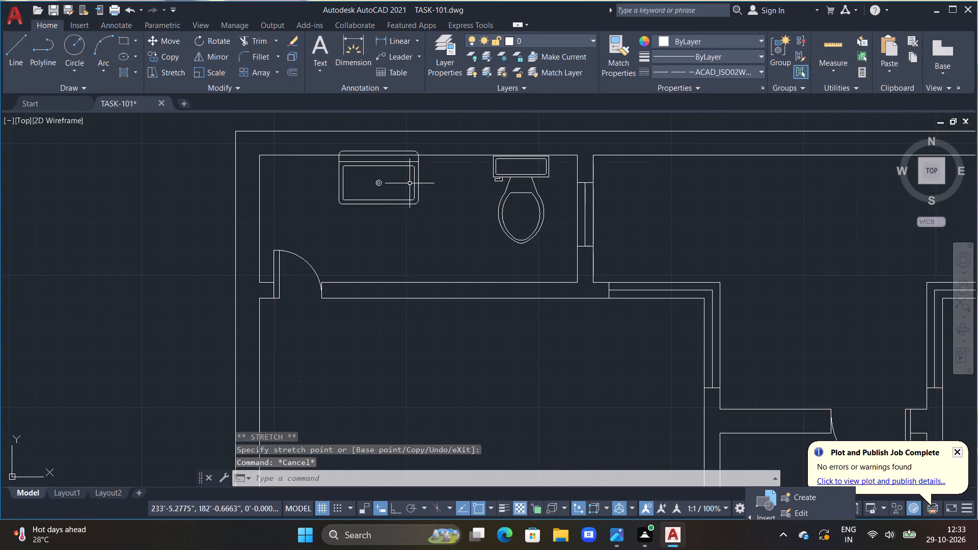
scroll(410, 183, "up", 1)
scroll(368, 210, "down", 1)
middle_click_drag(362, 211, 387, 313)
scroll(381, 278, "up", 1)
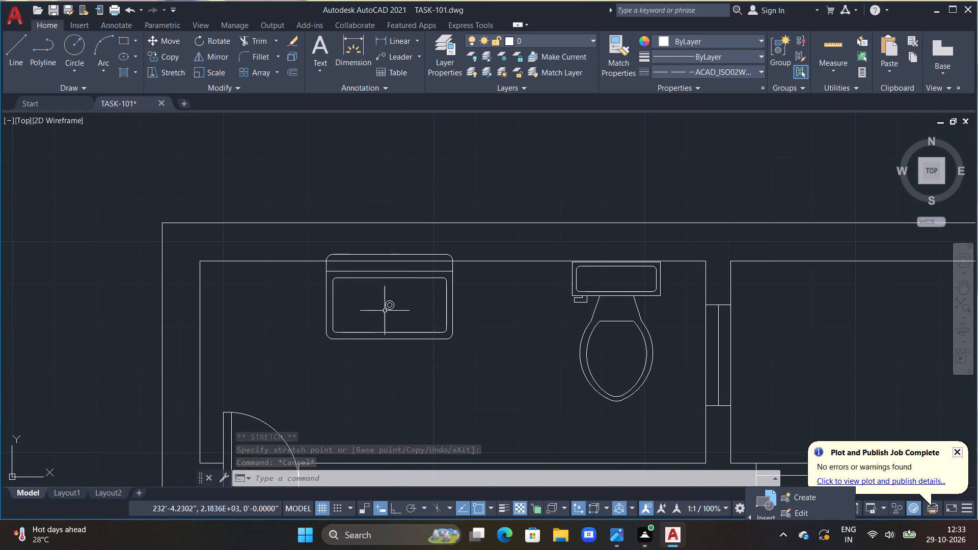
left_click(389, 305)
left_click(390, 253)
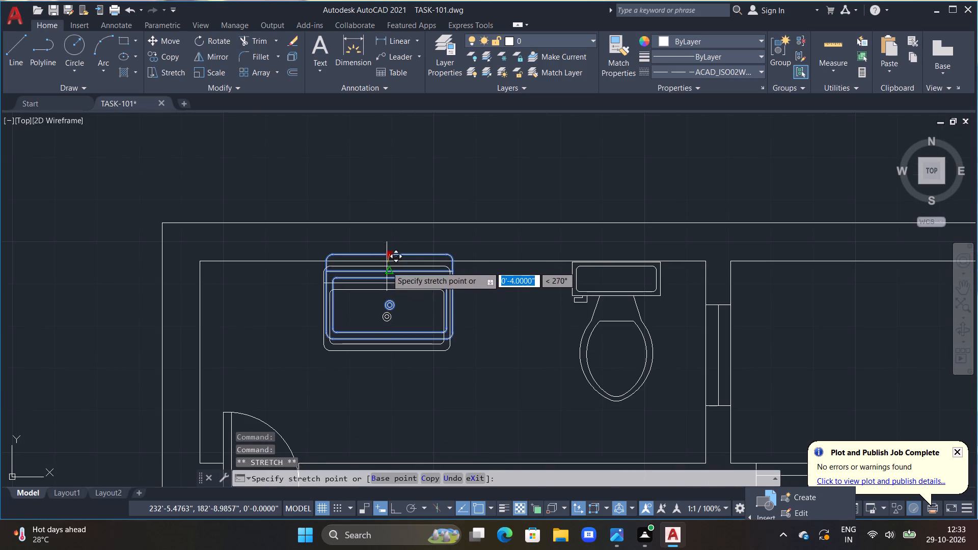
left_click(387, 265)
key("Escape")
scroll(486, 310, "down", 3)
scroll(466, 310, "up", 3)
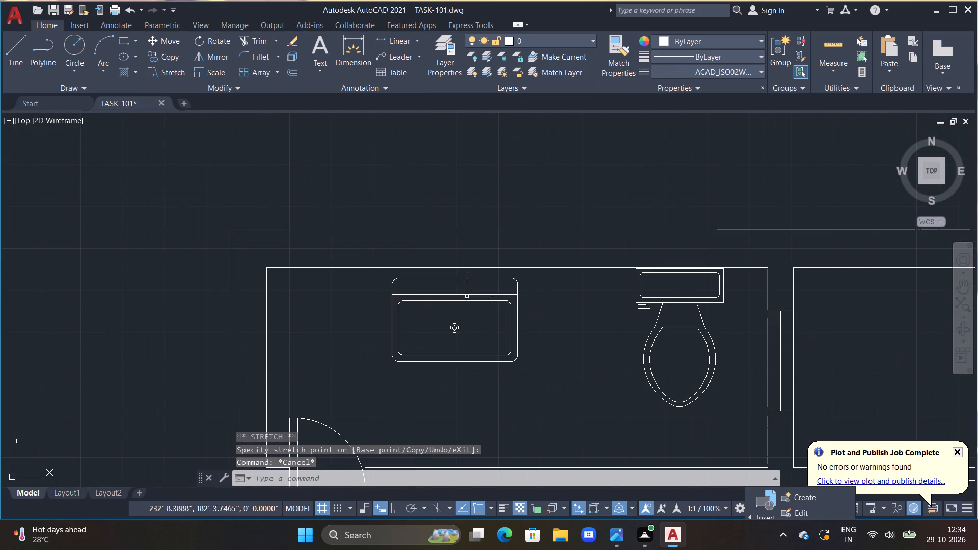
left_click(451, 298)
left_click(467, 278)
left_click(460, 279)
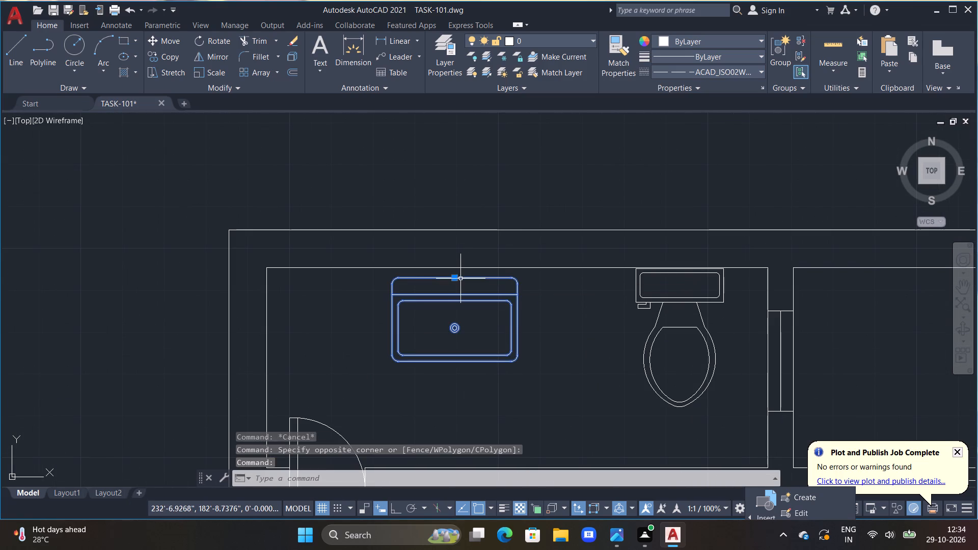
left_click(455, 280)
left_click(455, 270)
key("Escape")
Move the northeast bathroom's sink north so its back edge sits flush against the inner face of the north wall.
scroll(632, 311, "down", 3)
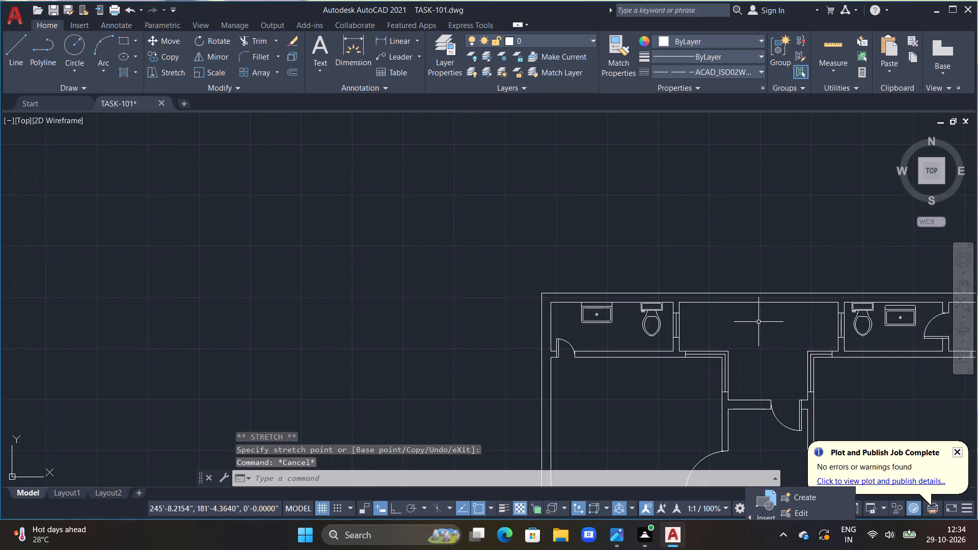
middle_click_drag(757, 322, 438, 316)
scroll(624, 296, "up", 2)
left_click(510, 312)
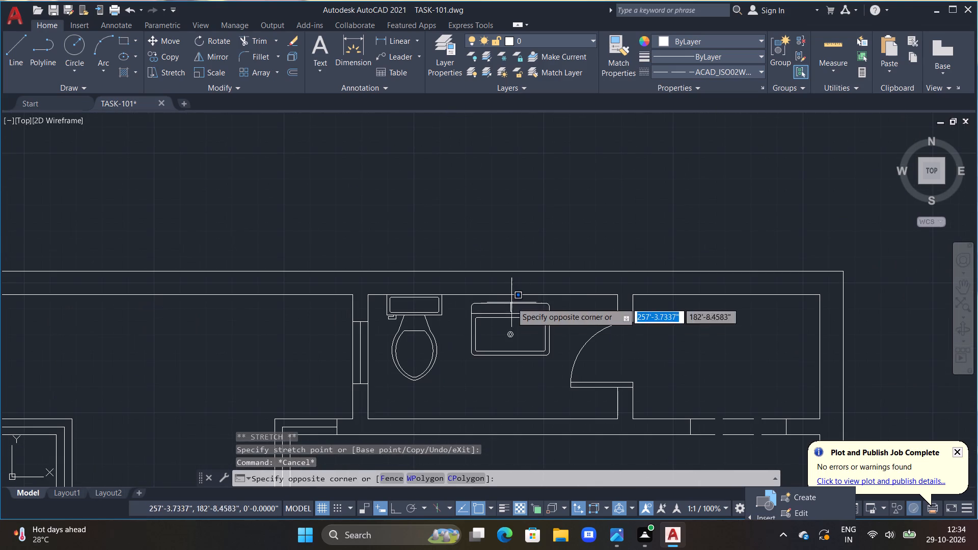
left_click(498, 328)
left_click(509, 305)
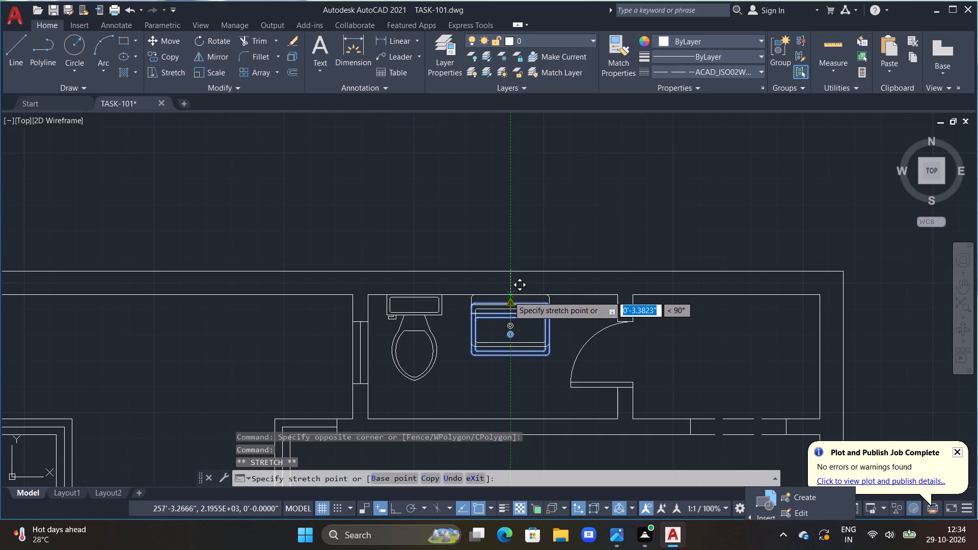
left_click(508, 296)
key("Escape")
Rotate the dining set outside the plan by 90° so the table's long side runs north-south.
scroll(599, 334, "down", 4)
middle_click_drag(659, 353, 601, 293)
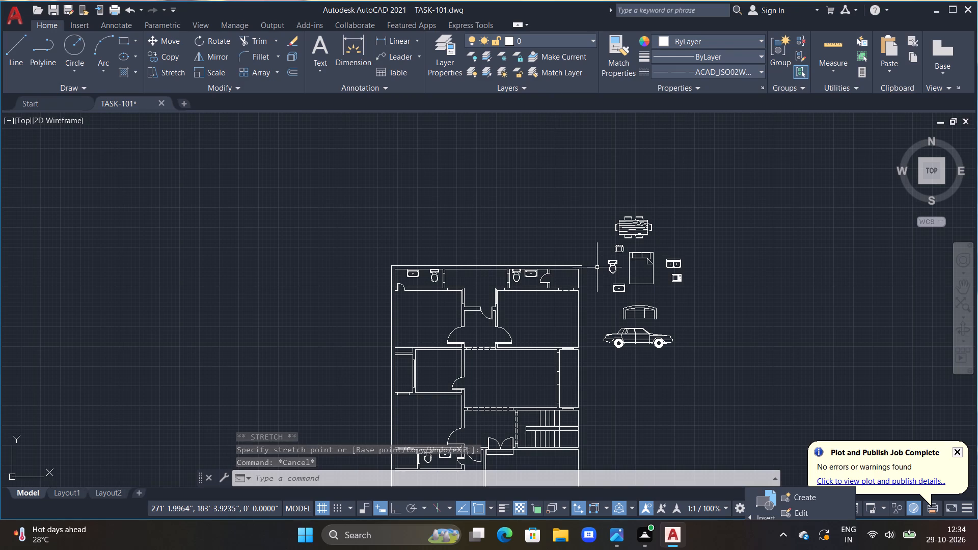
middle_click_drag(663, 275, 651, 220)
left_click(639, 163)
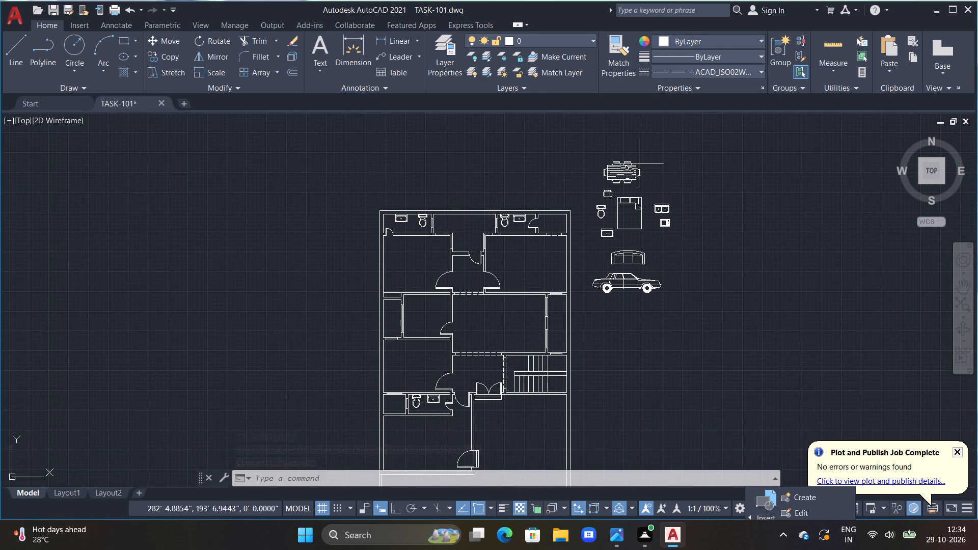
left_click(590, 176)
key("F8")
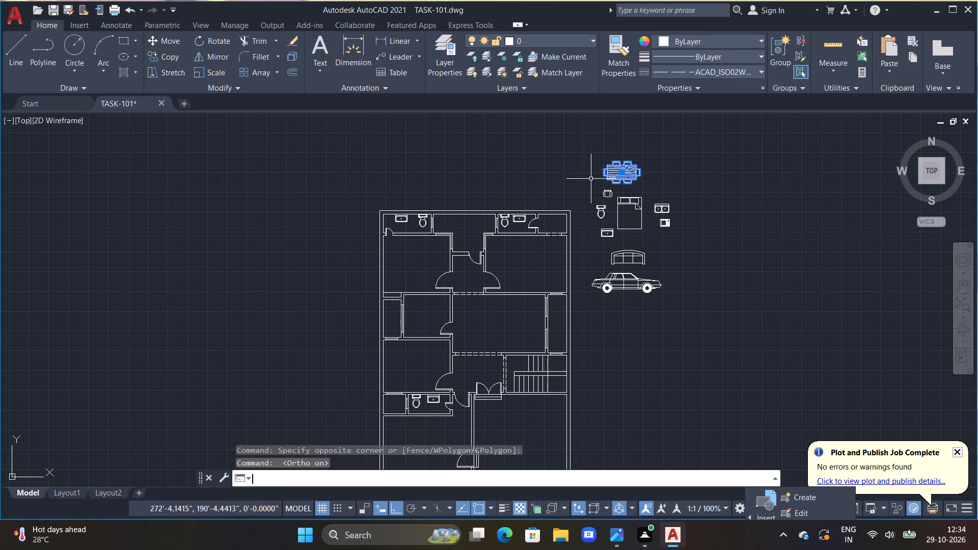
type("RO")
key("space")
left_click_drag(589, 179, 606, 194)
left_click(610, 142)
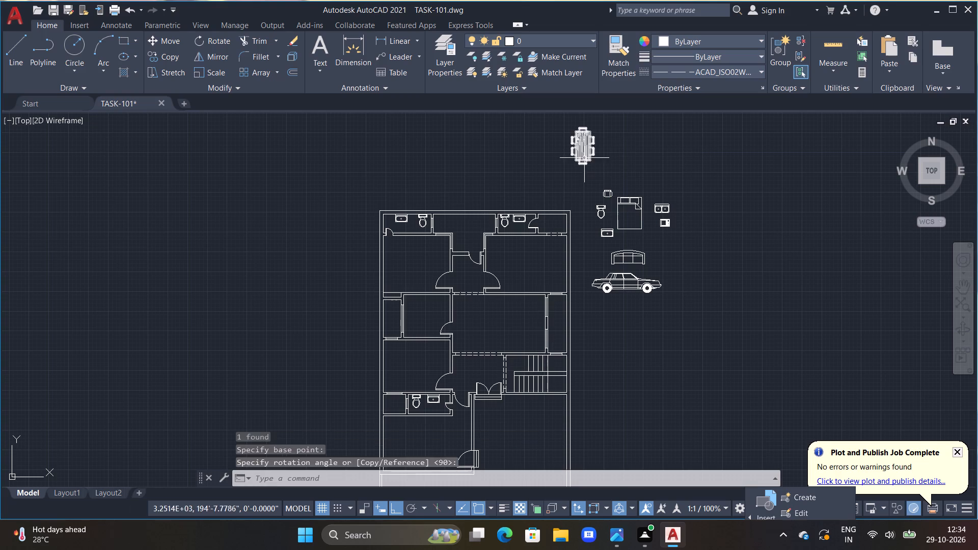
Move the rotated dining set into the southwest room, near its west wall and below the southwest bathroom.
double_click(583, 156)
left_click(603, 166)
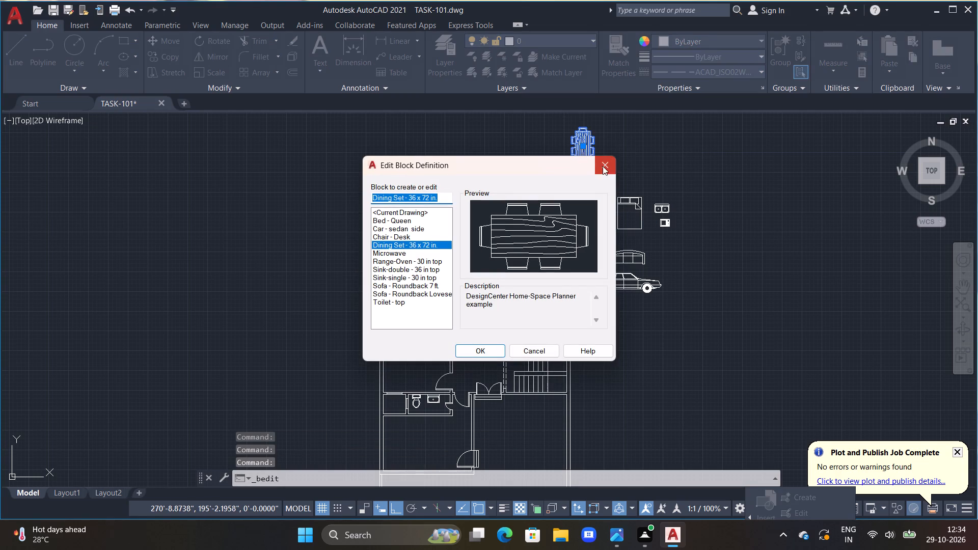
left_click_drag(606, 143, 553, 159)
left_click(545, 162)
key("m")
key("space")
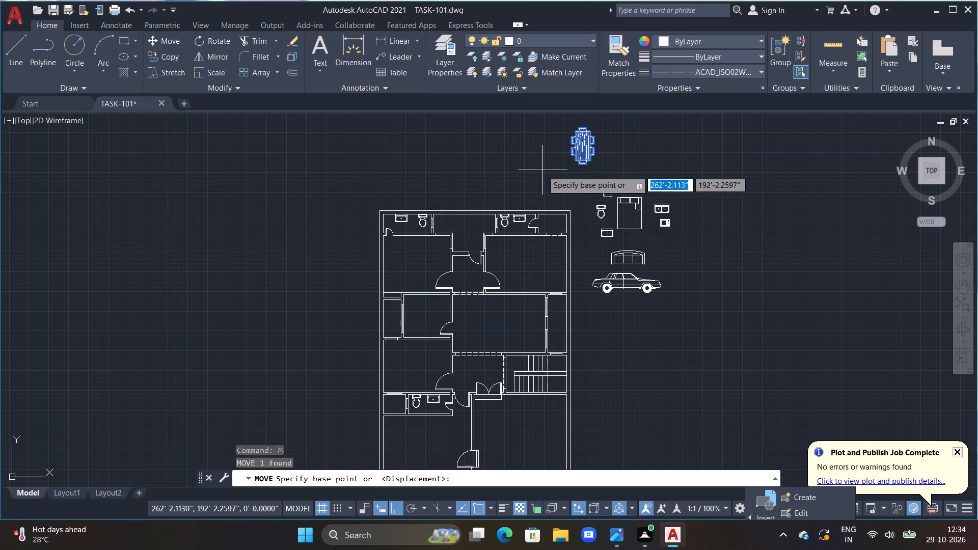
left_click_drag(592, 155, 570, 186)
key("F8")
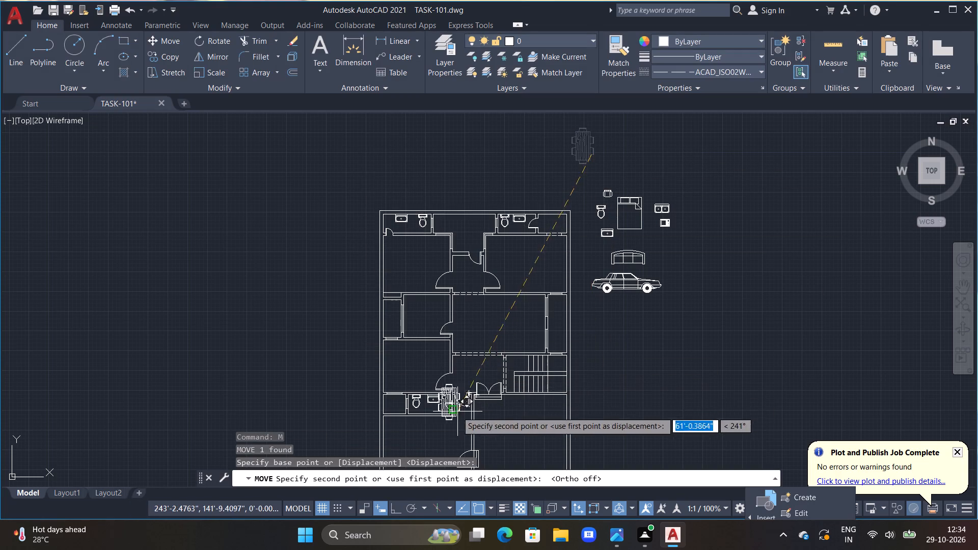
middle_click_drag(447, 413, 491, 306)
scroll(460, 356, "up", 2)
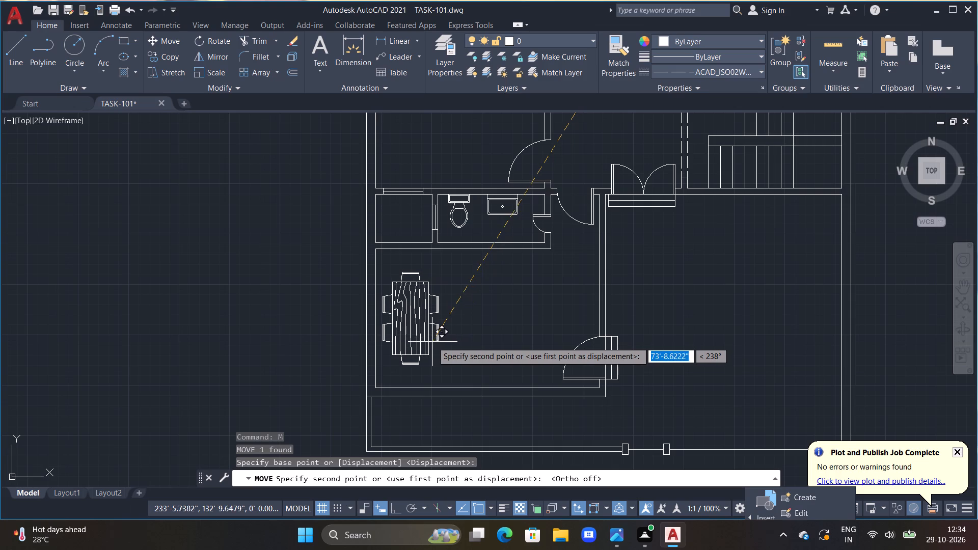
double_click(433, 342)
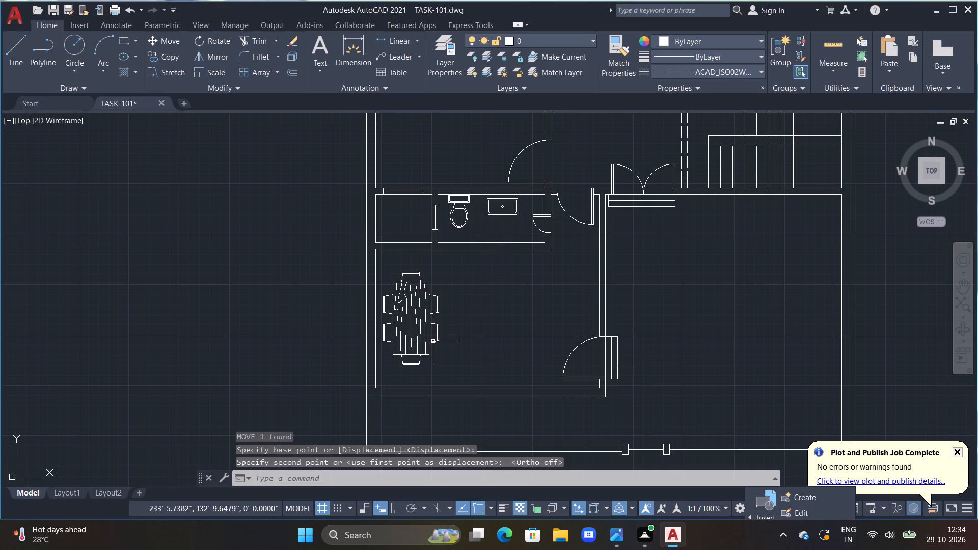
key("Escape")
Move the car block south to the open area east of the plan's southeast parking area.
scroll(667, 247, "down", 1)
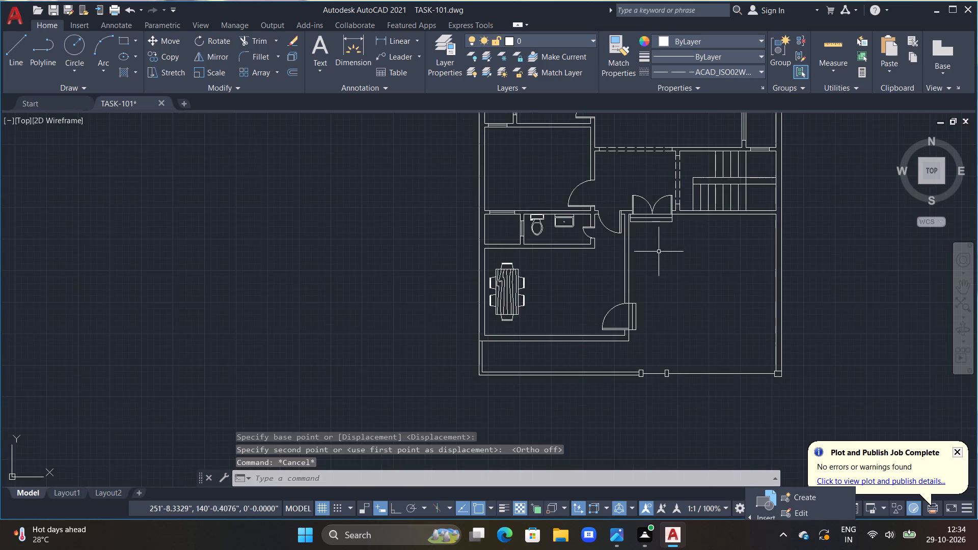
scroll(660, 252, "down", 1)
scroll(709, 185, "down", 1)
middle_click_drag(746, 202, 586, 208)
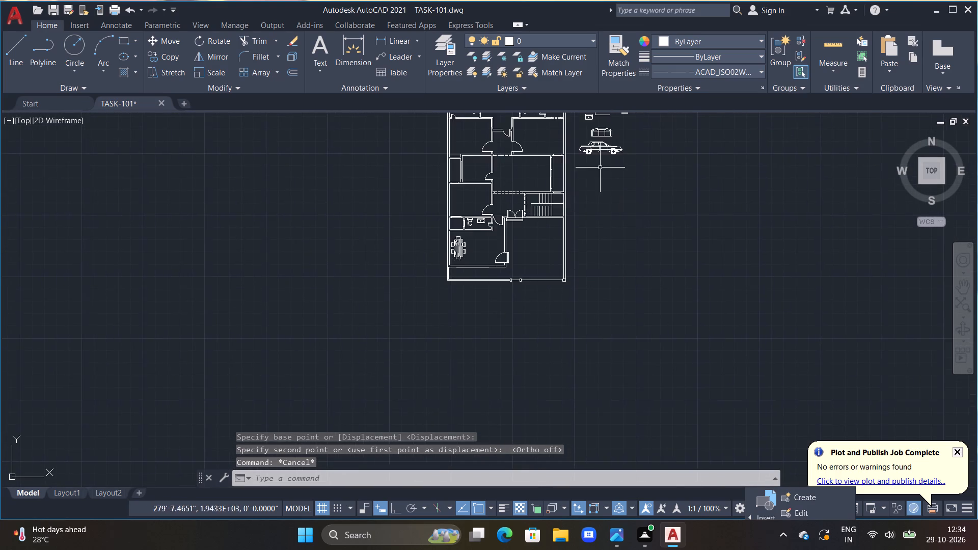
scroll(601, 166, "up", 1)
left_click(580, 142)
key("m")
key("space")
left_click_drag(596, 202, 619, 304)
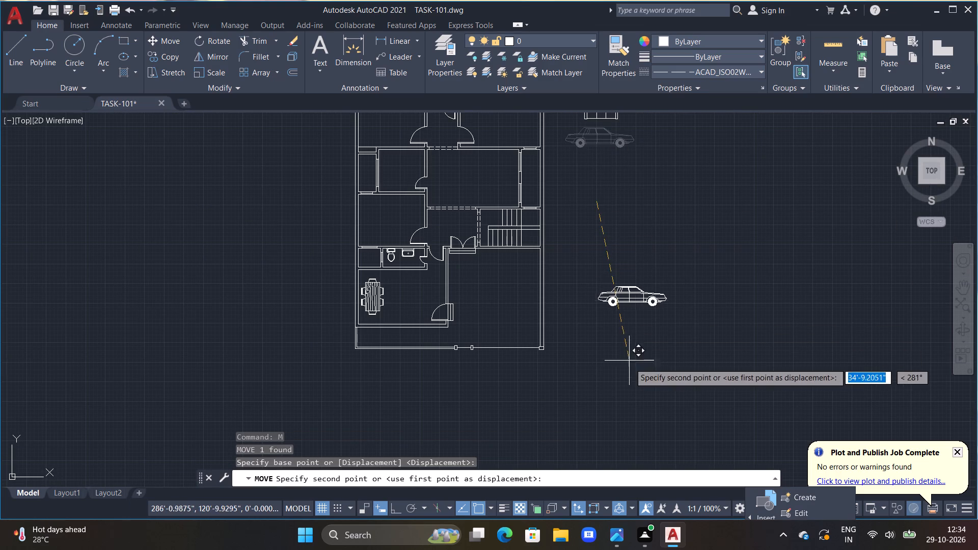
left_click(630, 363)
key("Escape")
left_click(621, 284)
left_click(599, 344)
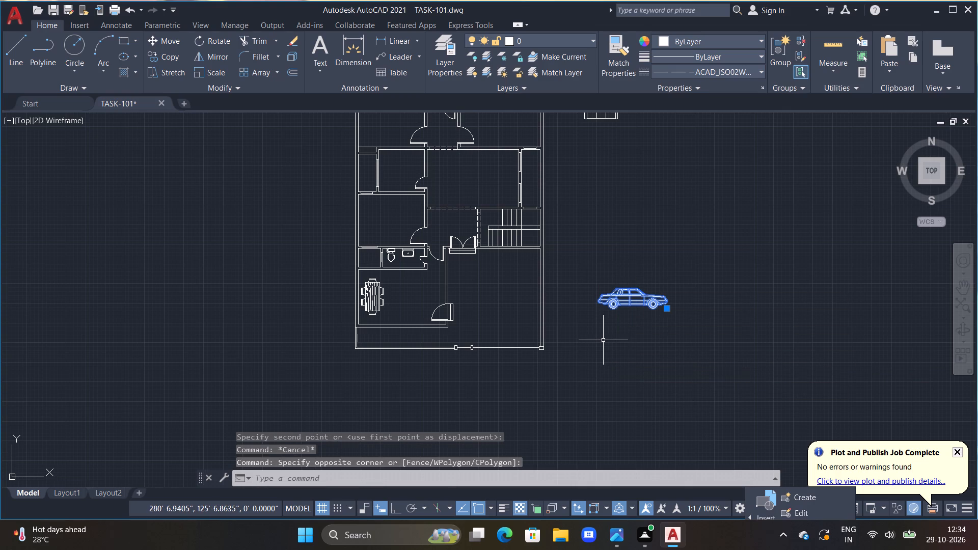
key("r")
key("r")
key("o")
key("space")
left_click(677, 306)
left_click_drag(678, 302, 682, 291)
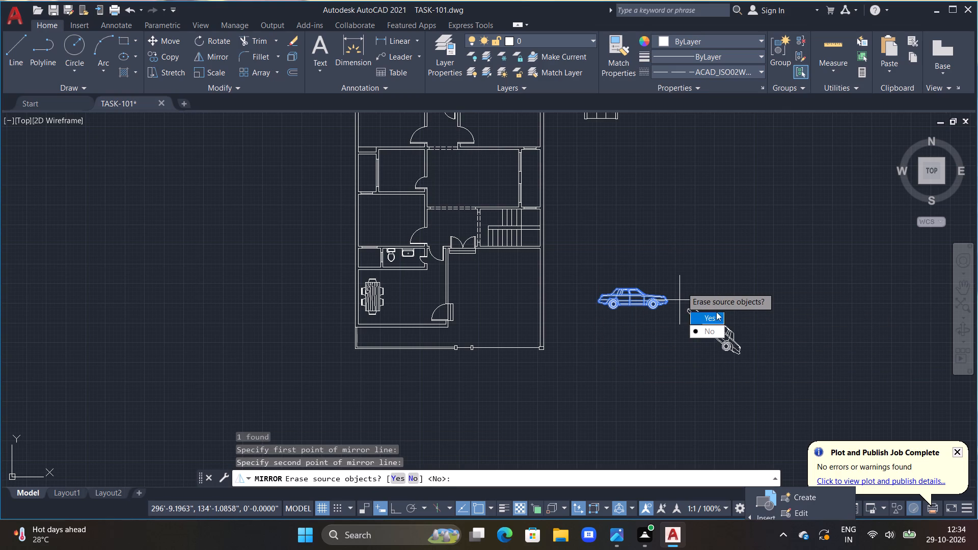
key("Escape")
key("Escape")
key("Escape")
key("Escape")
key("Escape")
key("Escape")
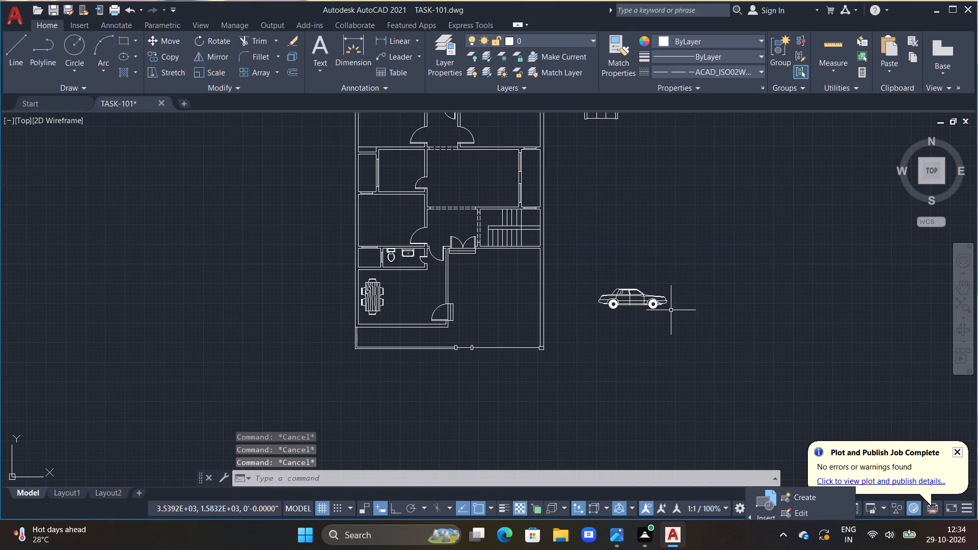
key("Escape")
Mirror the car about a vertical line at its east end with Ortho on, erasing the source car.
left_click(629, 304)
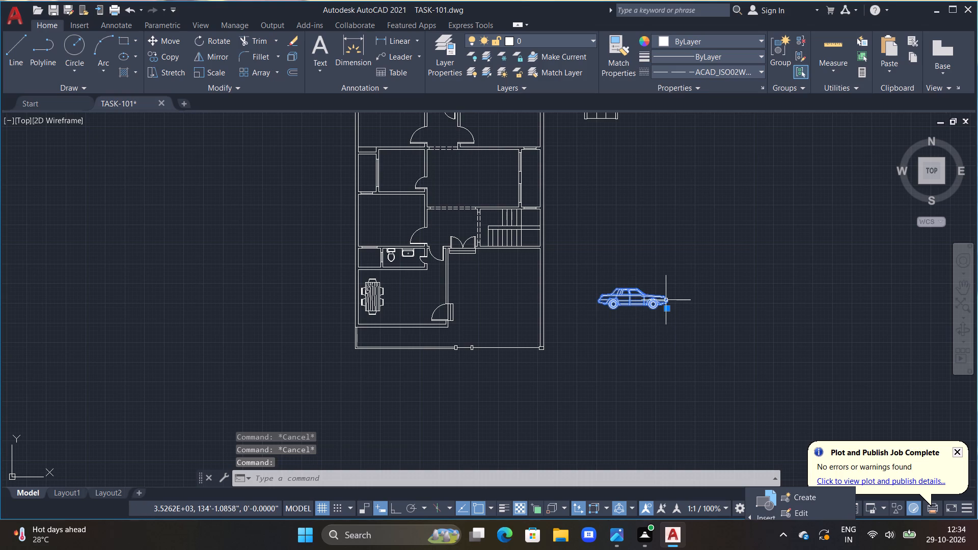
key("m")
key("i")
key("space")
left_click(664, 298)
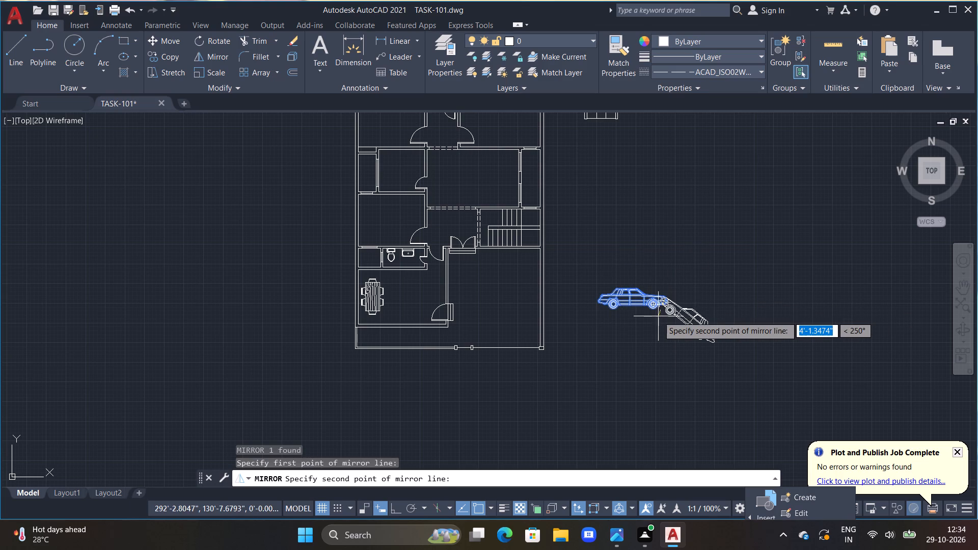
key("F8")
key("F8")
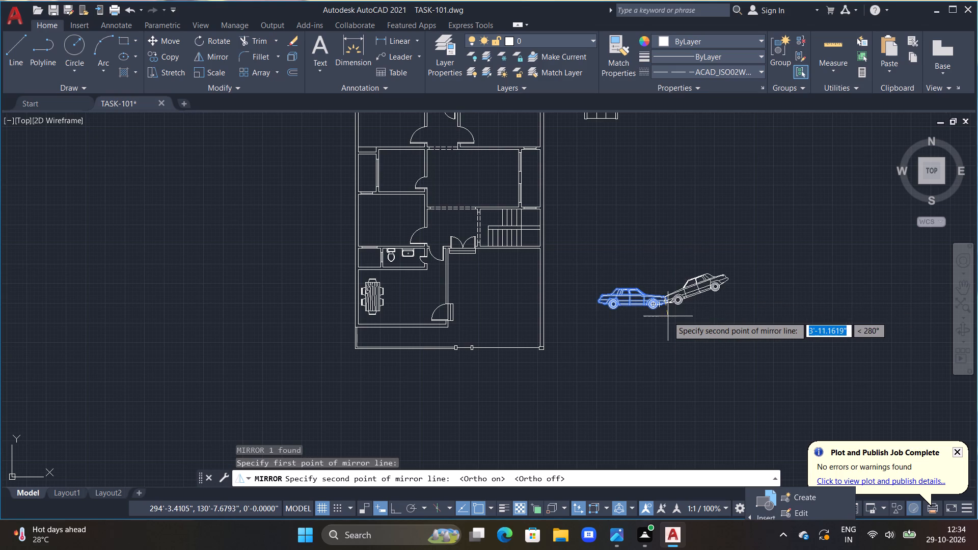
key("F8")
left_click(673, 315)
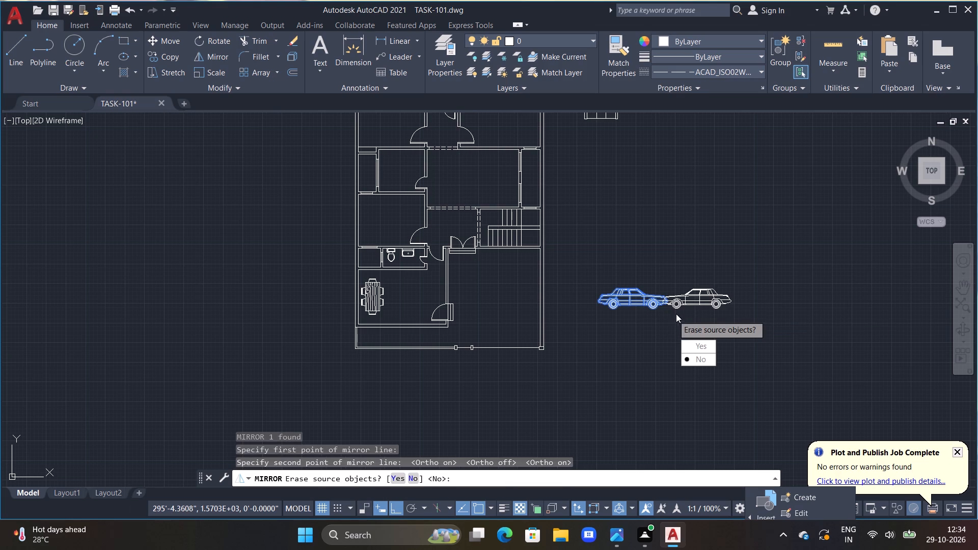
left_click_drag(692, 340, 673, 315)
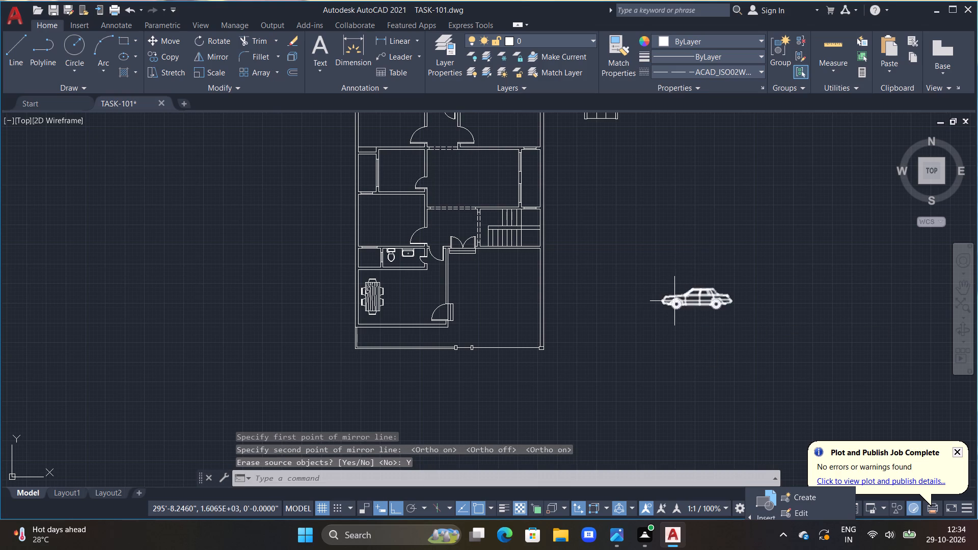
Move the mirrored car into the southeast parking area, just inside the south boundary wall.
left_click(674, 301)
key("m")
key("space")
left_click_drag(656, 316, 534, 339)
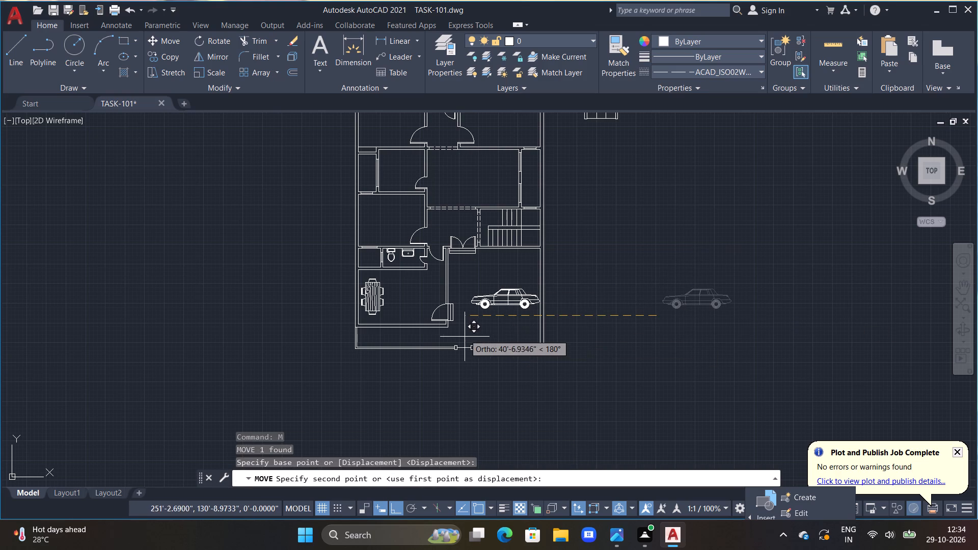
double_click(452, 343)
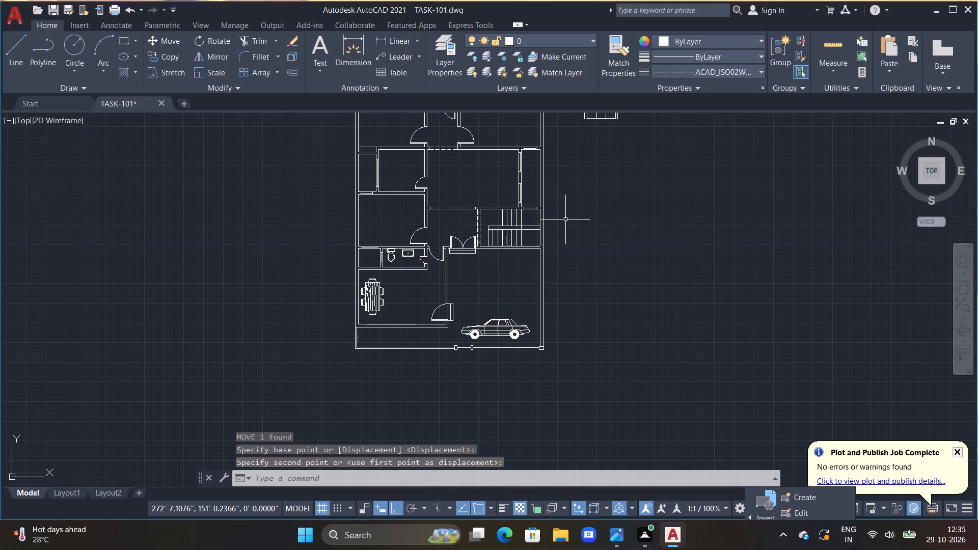
Copy the sofa block from beside the plan into the central living area, near its north wall toward the east end, with Ortho off.
scroll(565, 219, "down", 1)
scroll(565, 216, "up", 1)
scroll(565, 216, "down", 2)
scroll(590, 167, "up", 1)
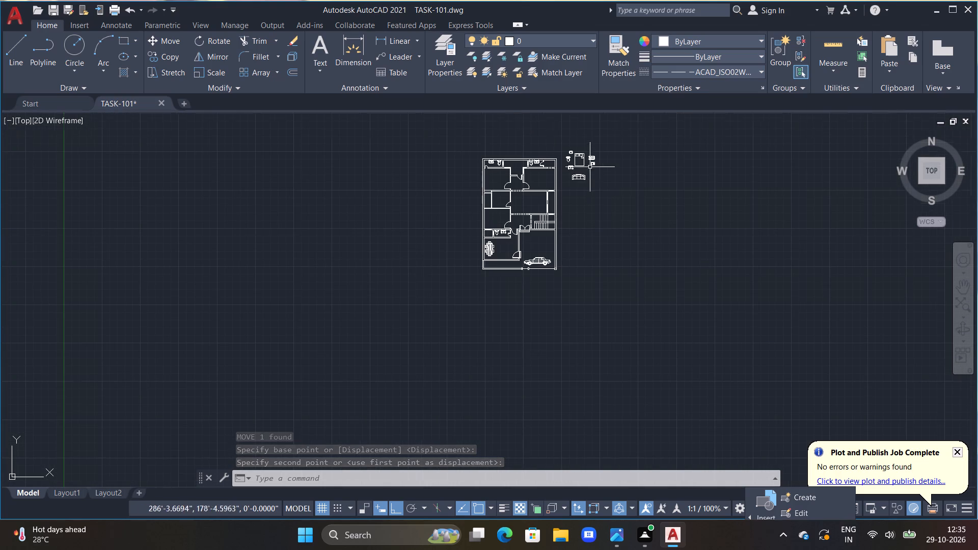
middle_click_drag(577, 182, 564, 247)
middle_click_drag(421, 293, 403, 224)
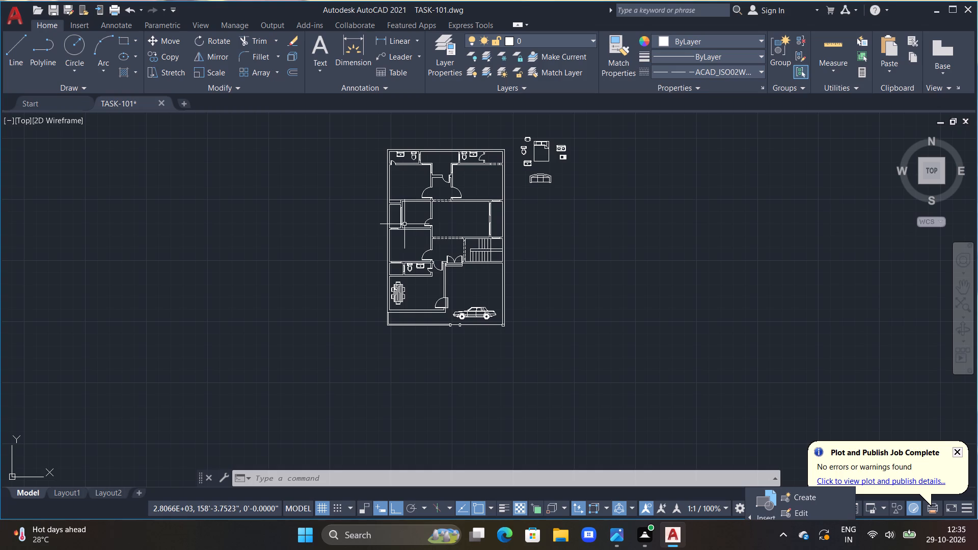
left_click(540, 177)
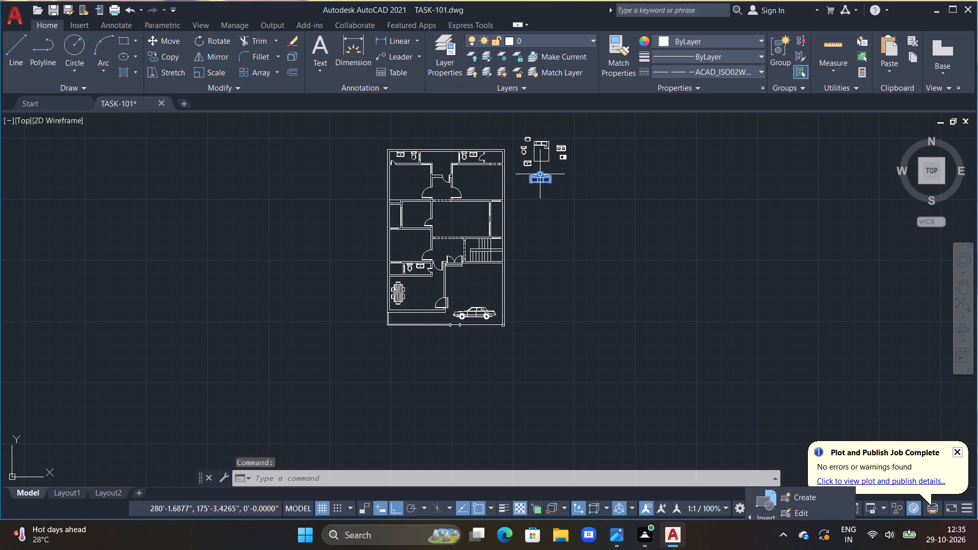
key("c")
type("O")
key("space")
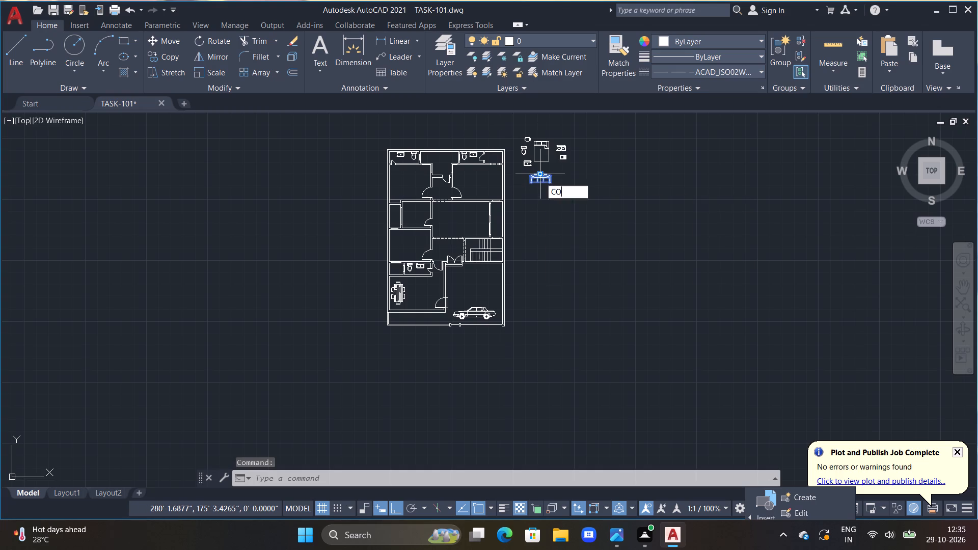
left_click_drag(540, 177, 526, 198)
key("F8")
scroll(474, 234, "up", 1)
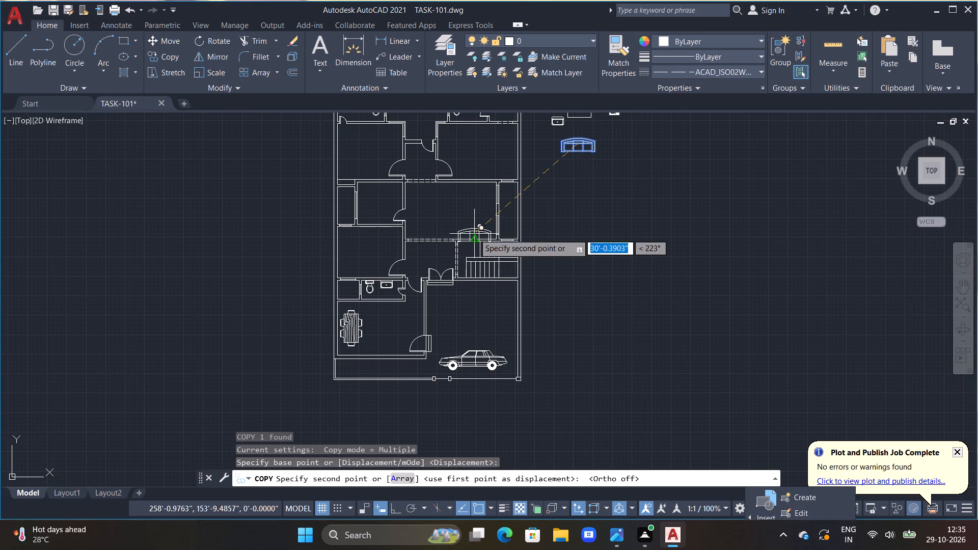
scroll(469, 200, "up", 2)
left_click(474, 175)
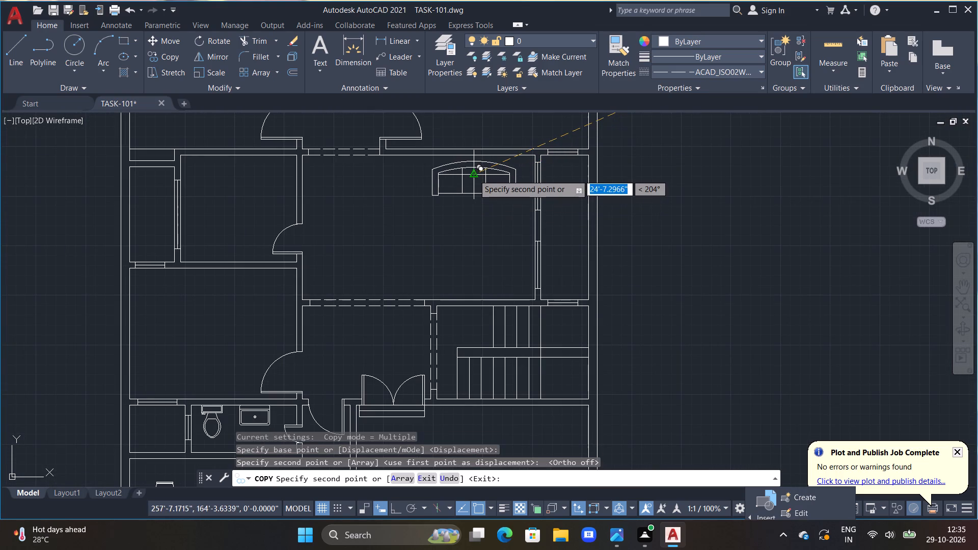
key("Escape")
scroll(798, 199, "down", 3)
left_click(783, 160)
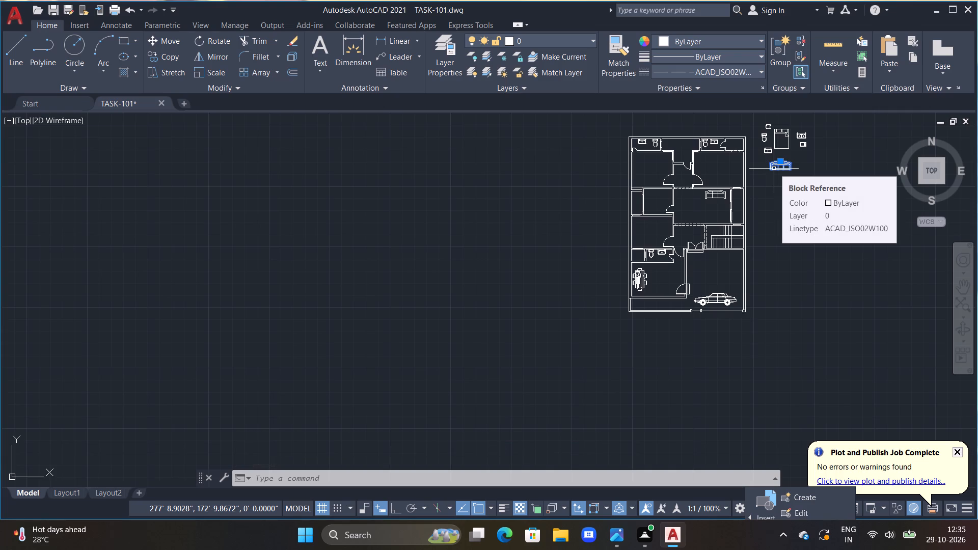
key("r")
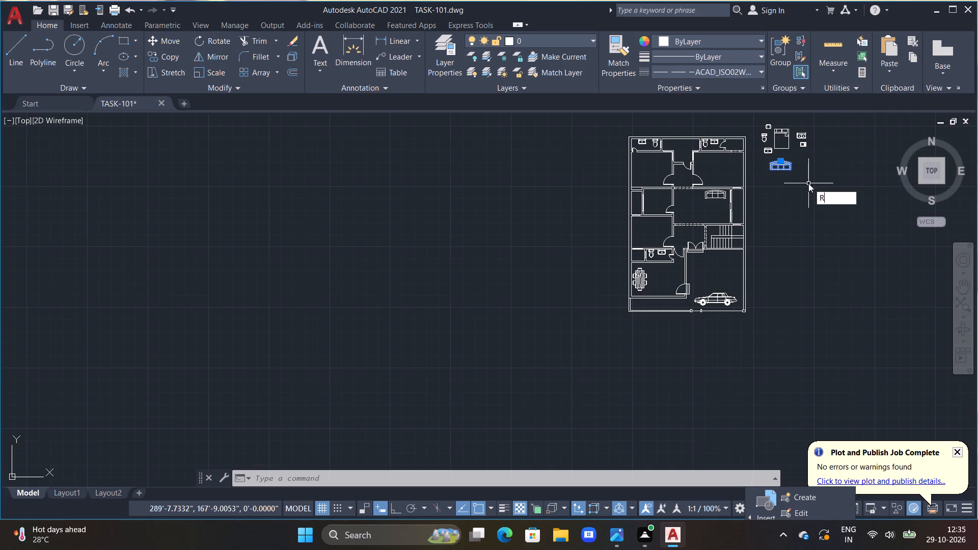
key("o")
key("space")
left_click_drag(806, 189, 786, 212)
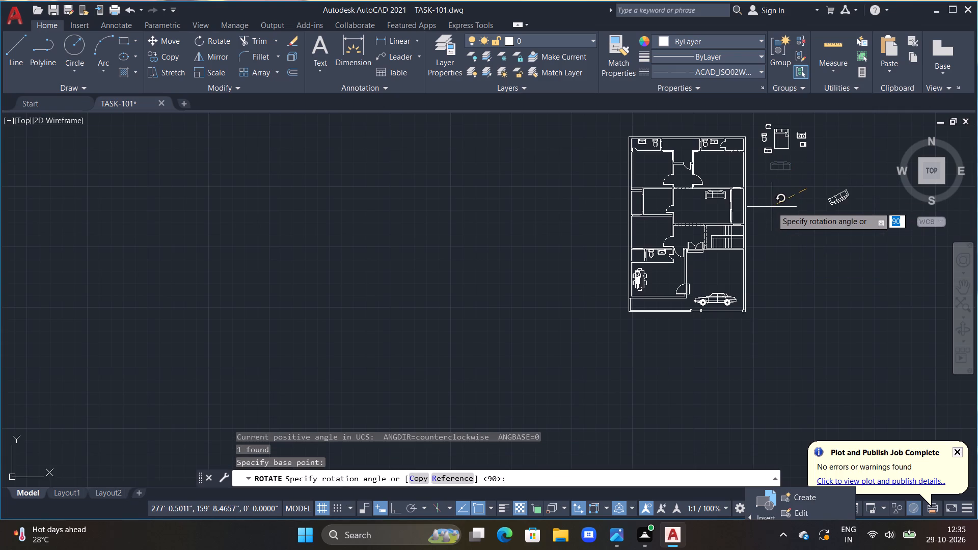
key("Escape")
Rotate the original sofa outside the plan by half a turn with Ortho on, so its curved back faces south.
middle_click_drag(797, 180, 702, 179)
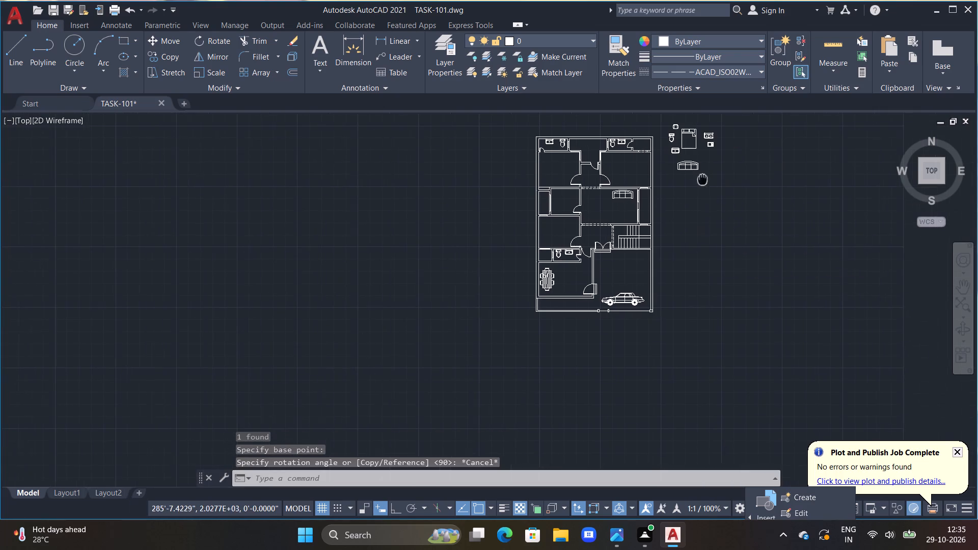
middle_click_drag(702, 179, 701, 179)
left_click(690, 162)
key("F8")
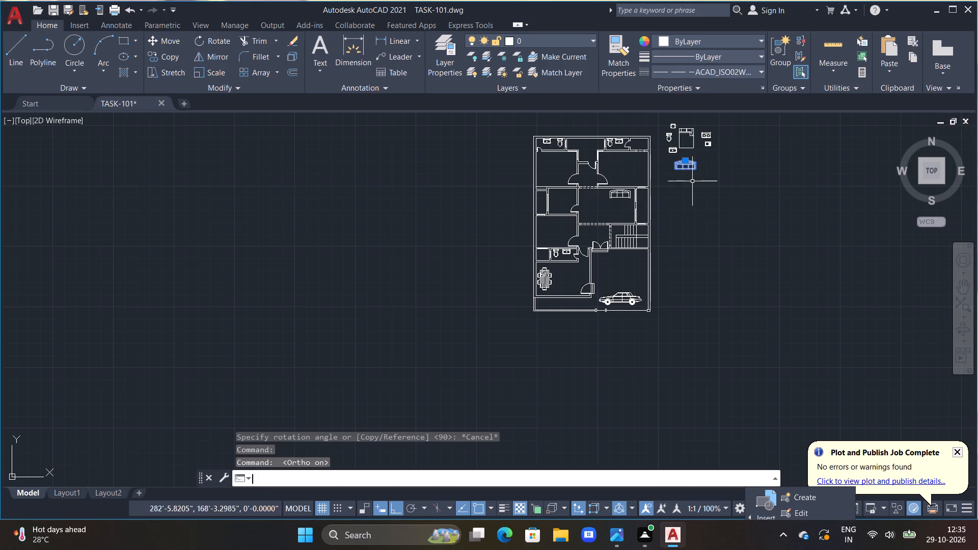
type("RO")
key("space")
left_click_drag(687, 180, 688, 186)
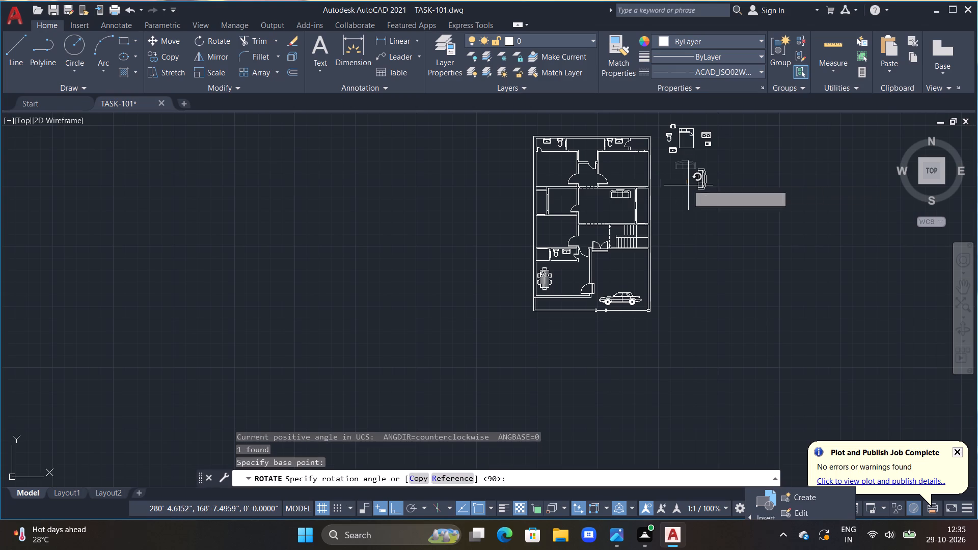
left_click_drag(688, 186, 687, 195)
left_click(663, 194)
Move the rotated sofa into the southwest room, near its south wall between the dining set and the door, with Ortho off.
left_click(687, 199)
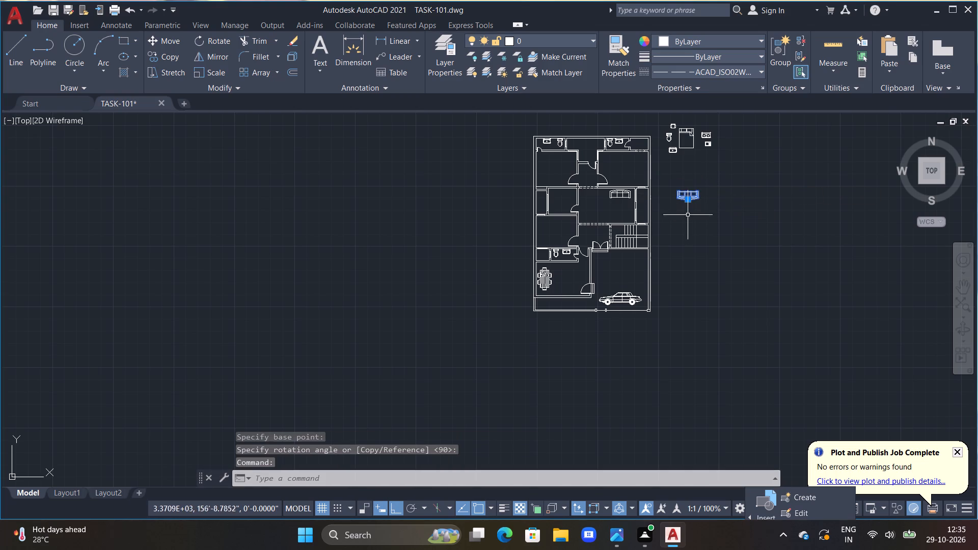
type("M")
key("space")
left_click_drag(688, 229, 651, 266)
key("F8")
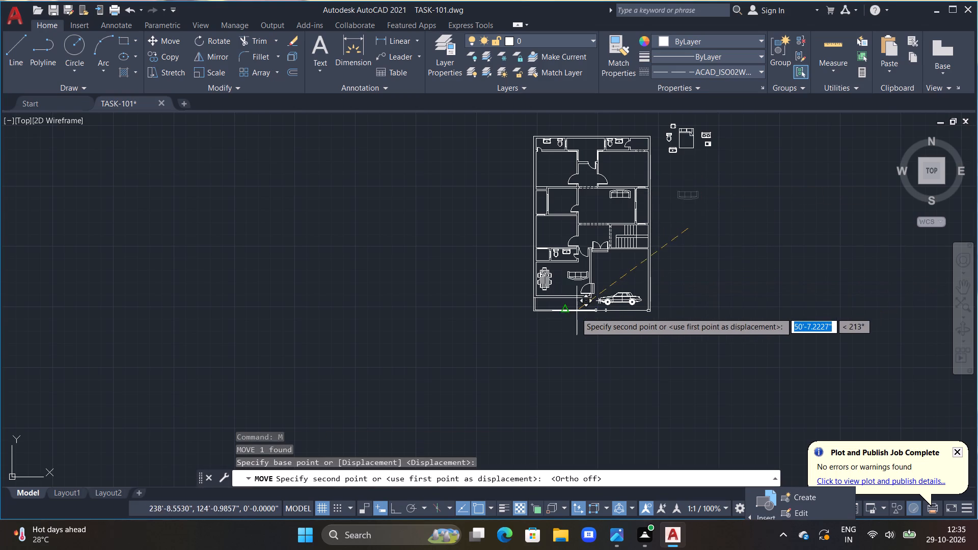
scroll(565, 319, "up", 3)
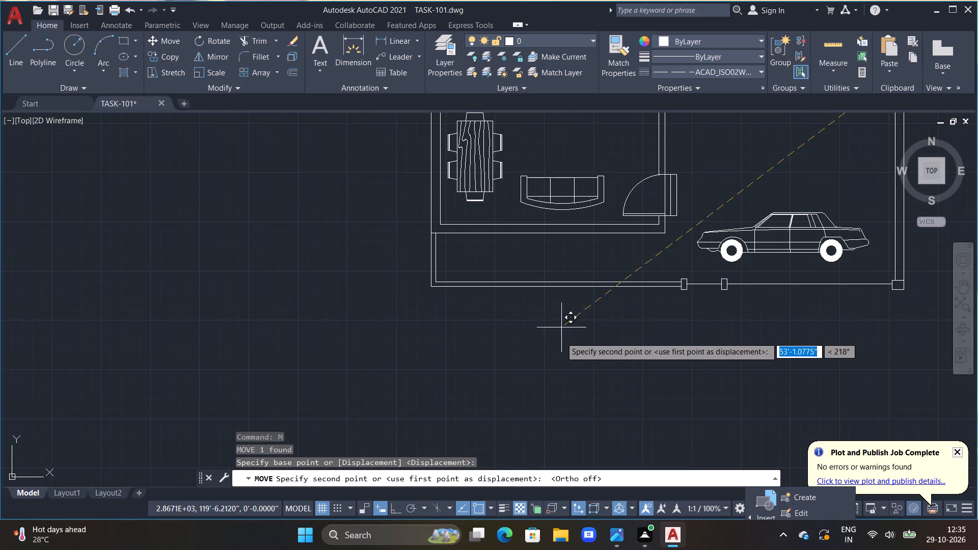
scroll(564, 339, "up", 1)
left_click(564, 339)
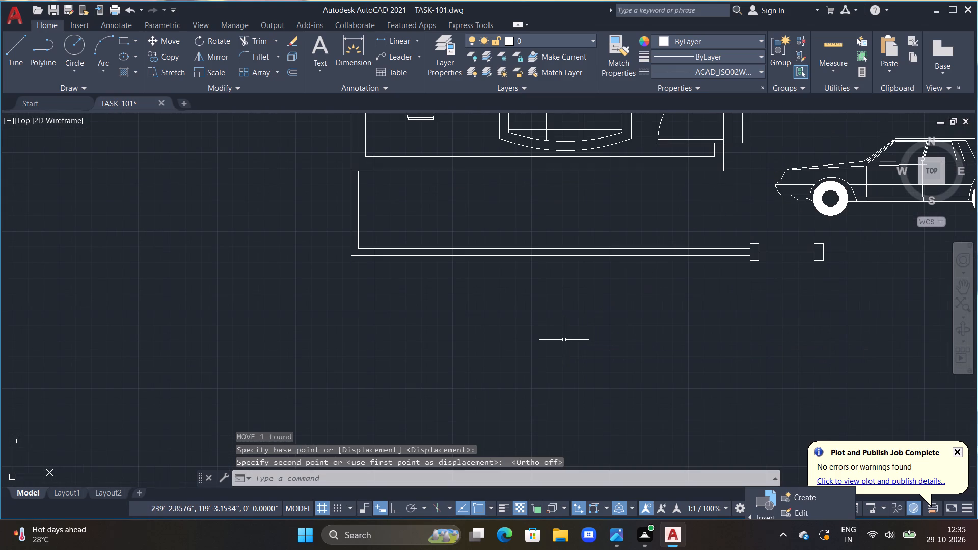
key("Escape")
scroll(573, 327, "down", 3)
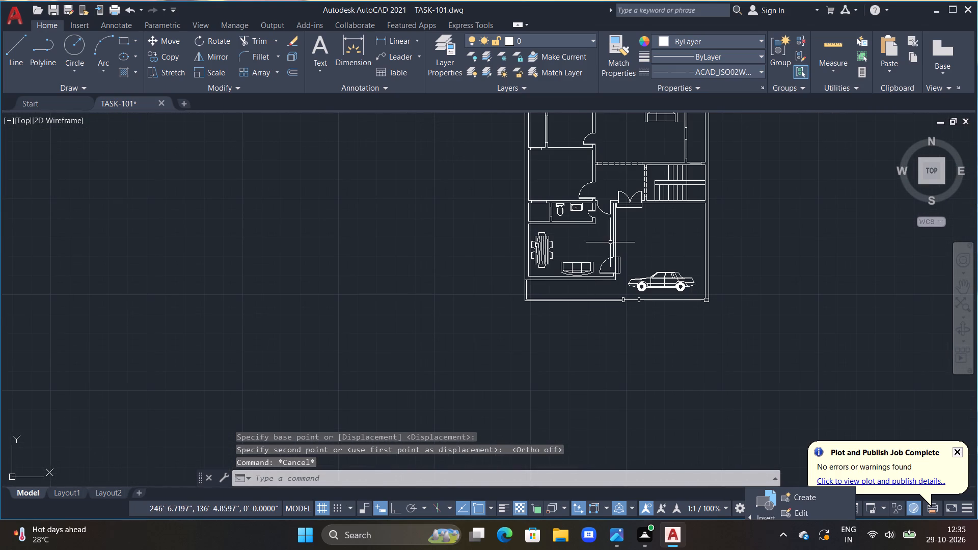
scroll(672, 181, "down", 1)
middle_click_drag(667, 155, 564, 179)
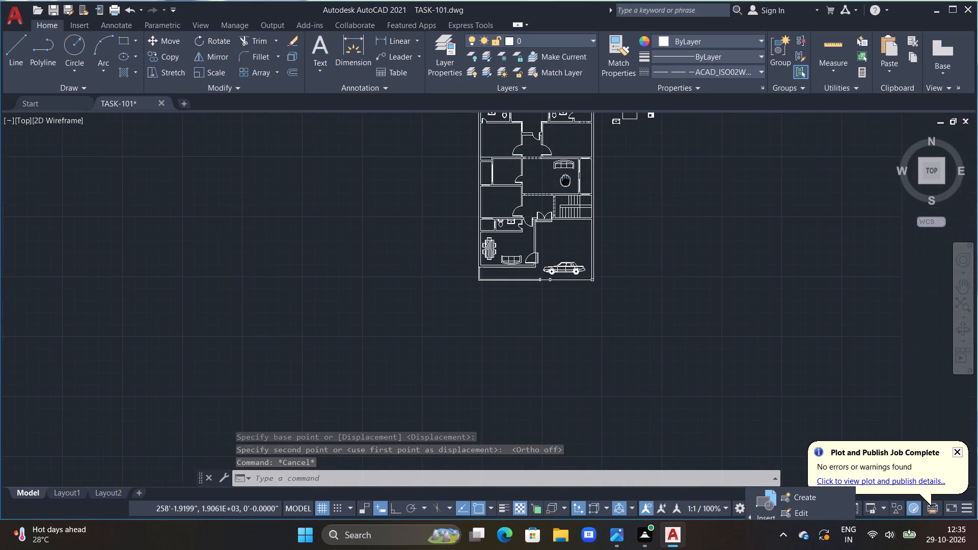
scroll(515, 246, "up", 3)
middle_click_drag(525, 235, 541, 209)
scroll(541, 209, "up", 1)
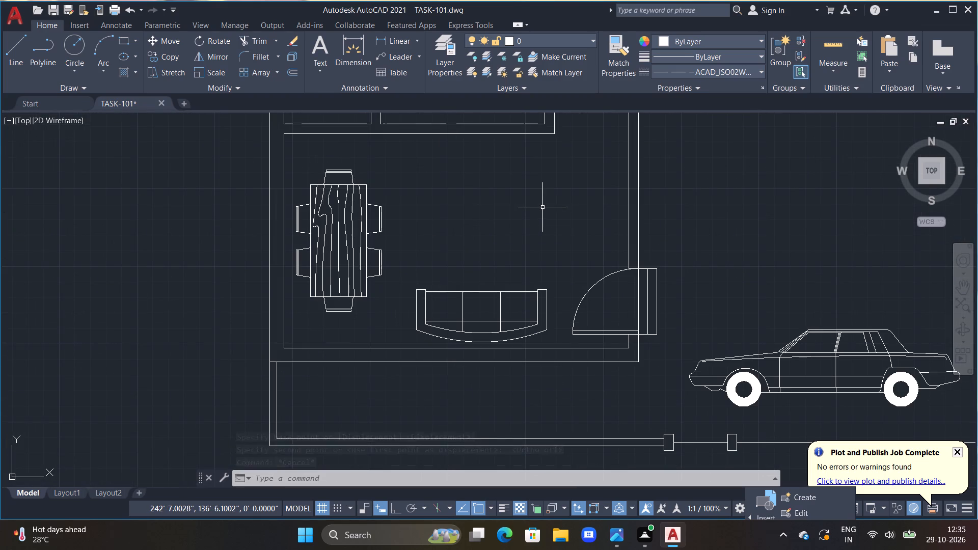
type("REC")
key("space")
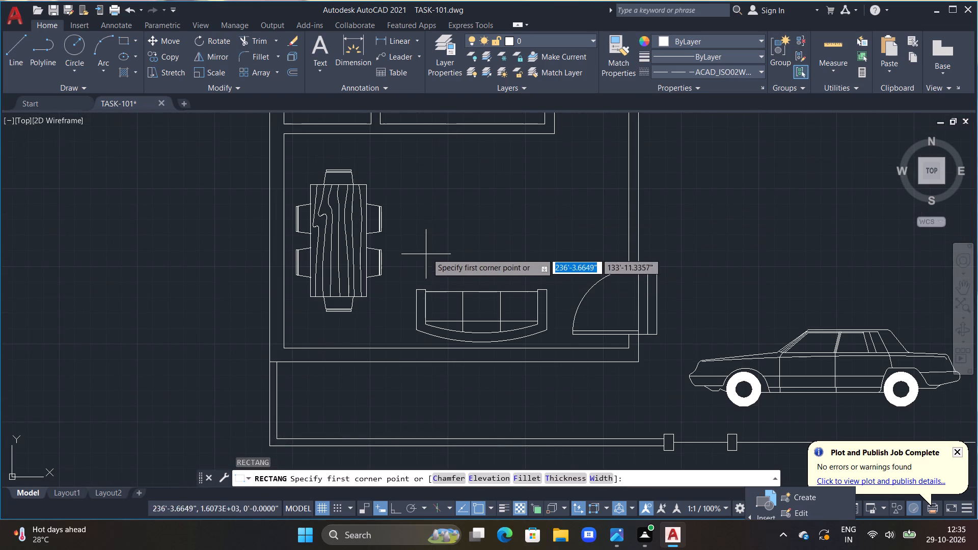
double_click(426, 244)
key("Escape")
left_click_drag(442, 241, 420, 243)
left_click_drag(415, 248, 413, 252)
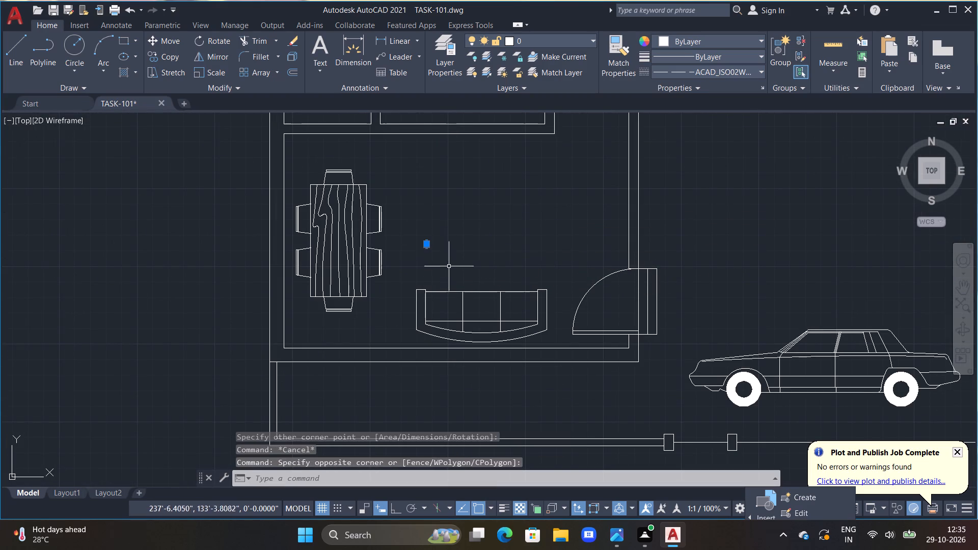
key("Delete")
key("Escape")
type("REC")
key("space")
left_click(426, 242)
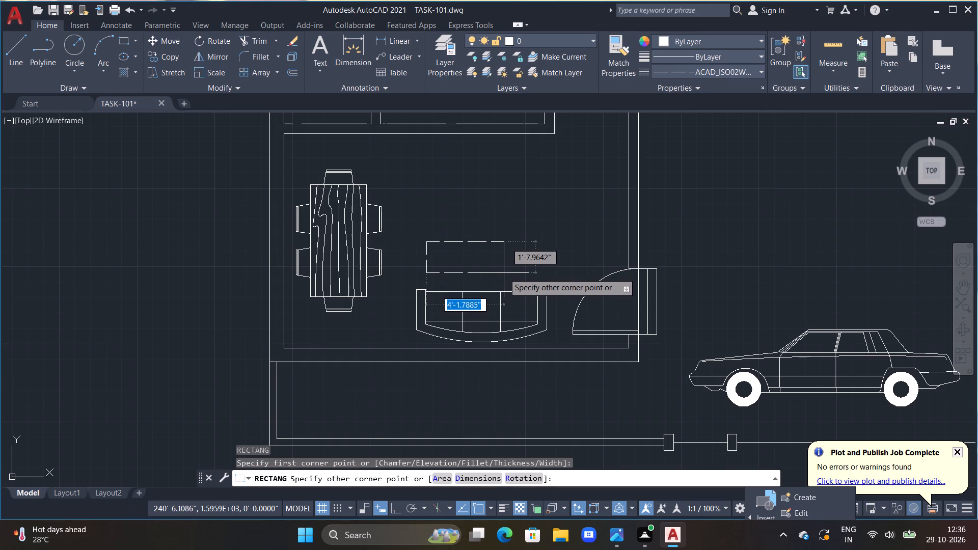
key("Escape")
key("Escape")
Draw a table rectangle about 5'-11" by 1'-8" just north of the southwest room's sofa, using the ByLayer linetype.
left_click(720, 72)
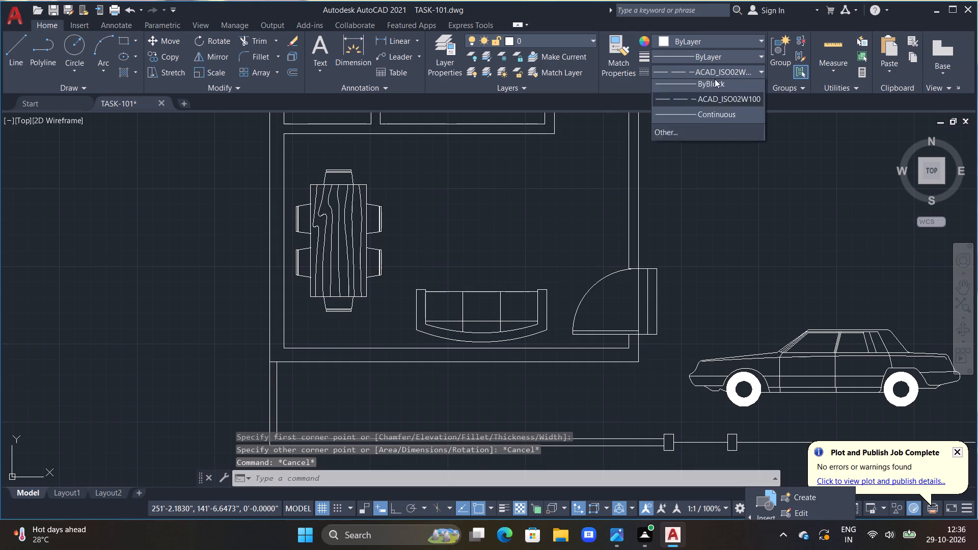
left_click(699, 88)
key("r")
key("e")
type("C")
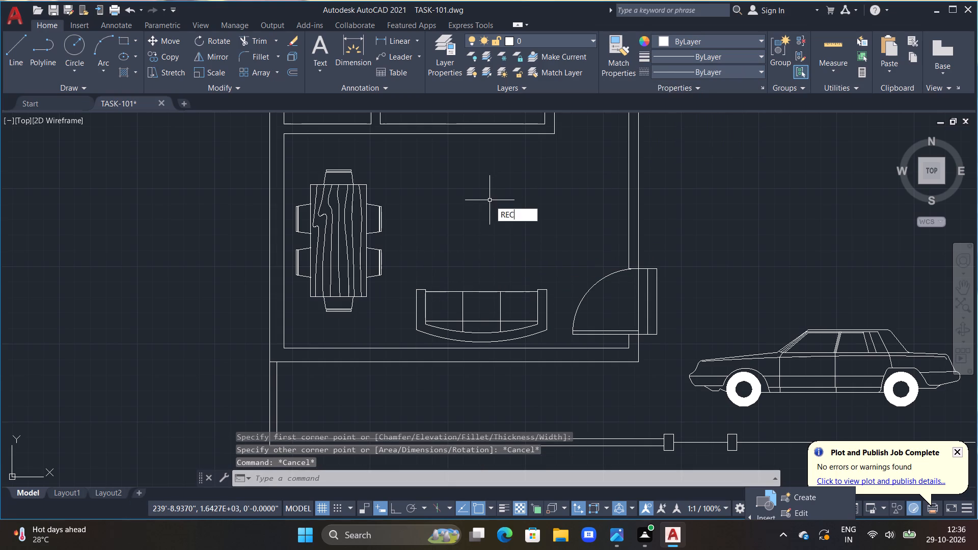
key("space")
left_click_drag(426, 250, 433, 267)
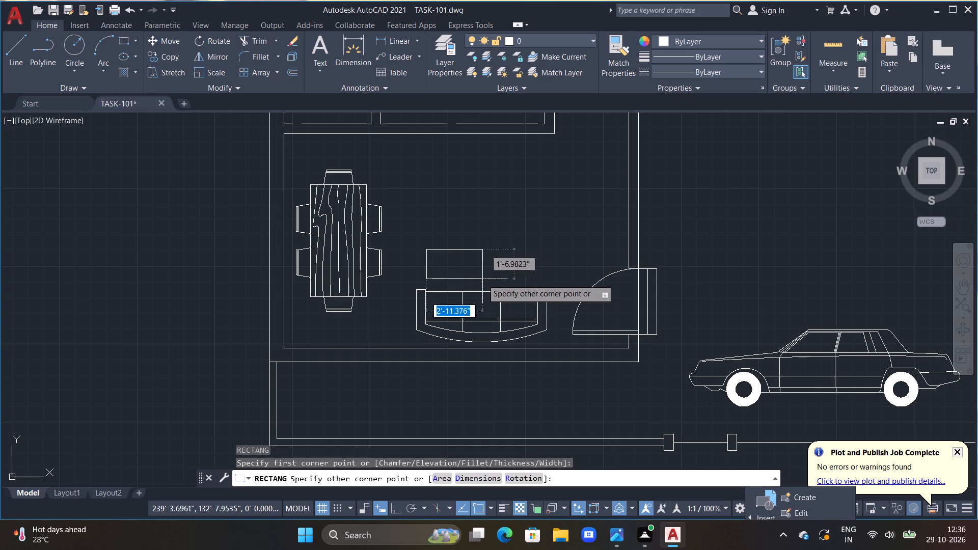
double_click(536, 280)
key("Escape")
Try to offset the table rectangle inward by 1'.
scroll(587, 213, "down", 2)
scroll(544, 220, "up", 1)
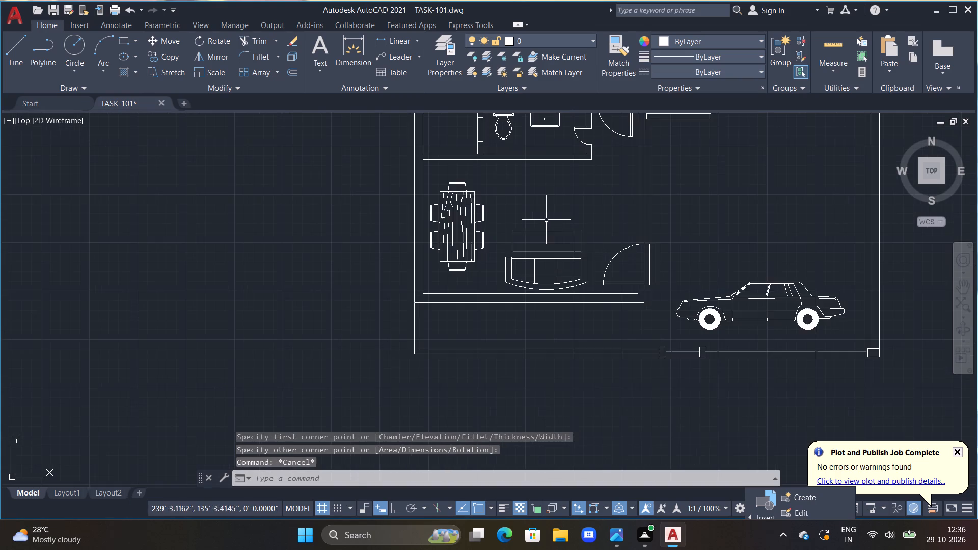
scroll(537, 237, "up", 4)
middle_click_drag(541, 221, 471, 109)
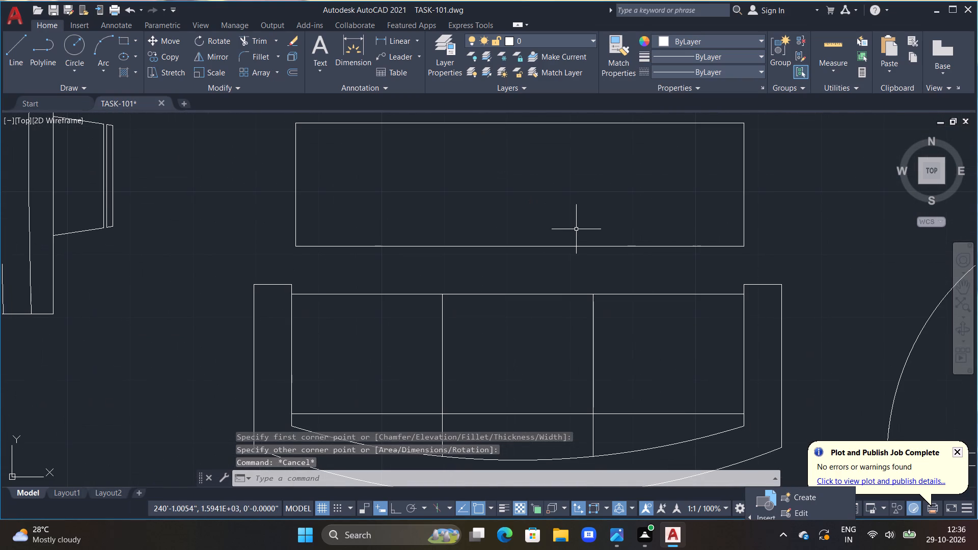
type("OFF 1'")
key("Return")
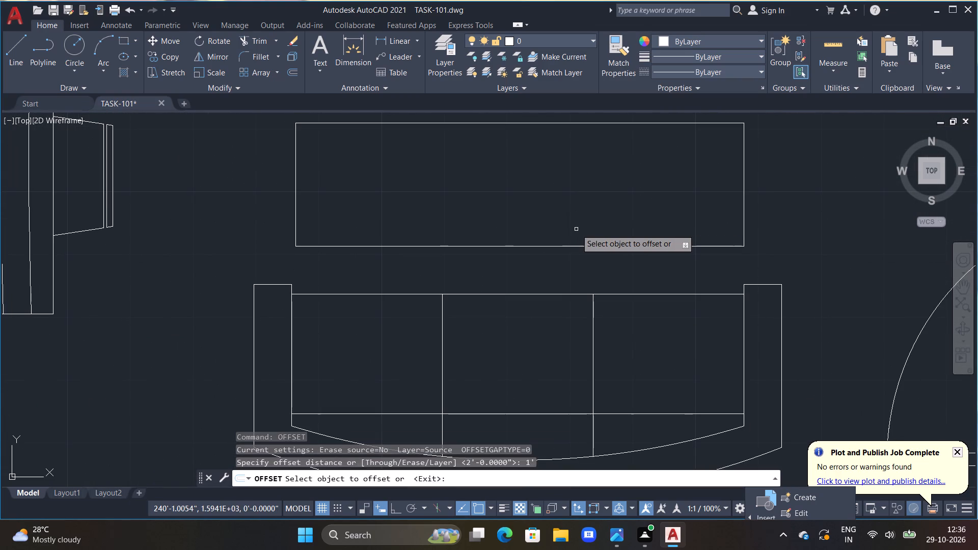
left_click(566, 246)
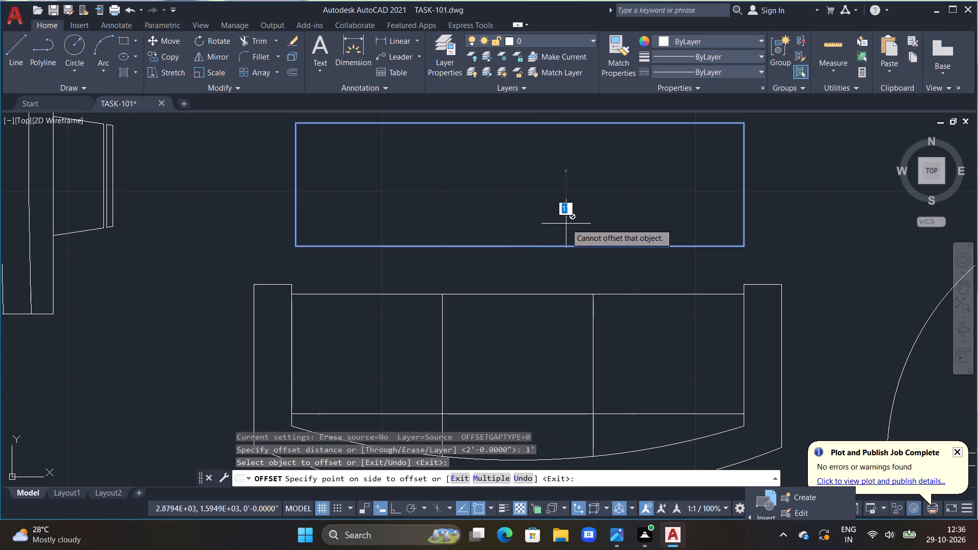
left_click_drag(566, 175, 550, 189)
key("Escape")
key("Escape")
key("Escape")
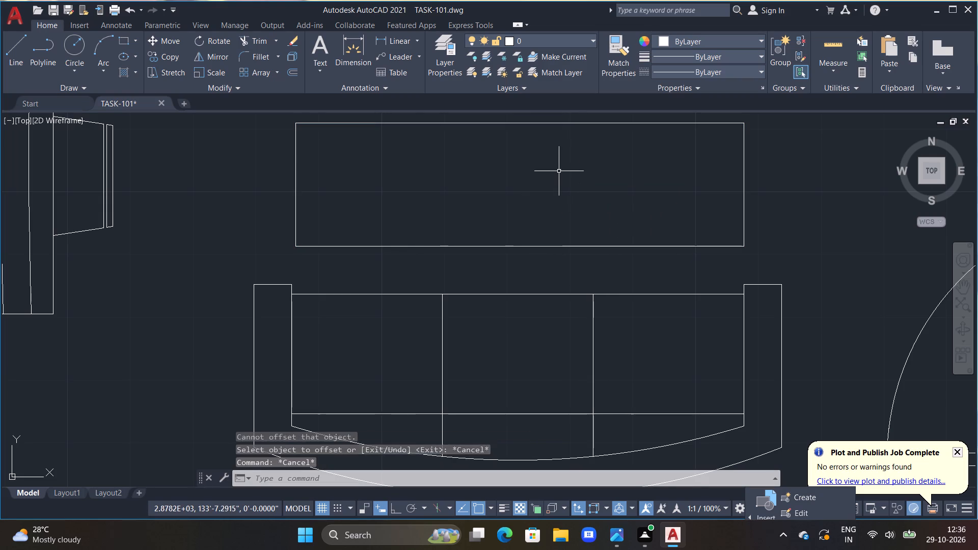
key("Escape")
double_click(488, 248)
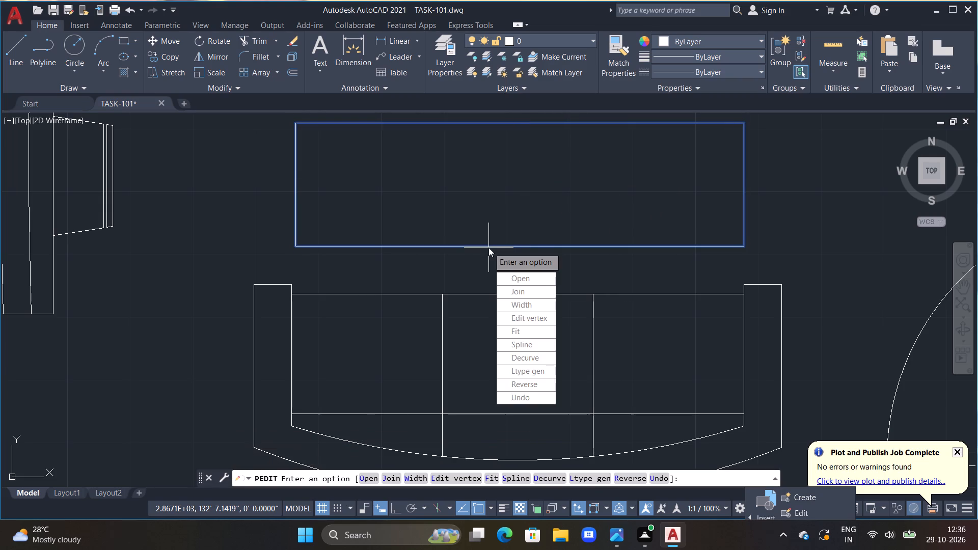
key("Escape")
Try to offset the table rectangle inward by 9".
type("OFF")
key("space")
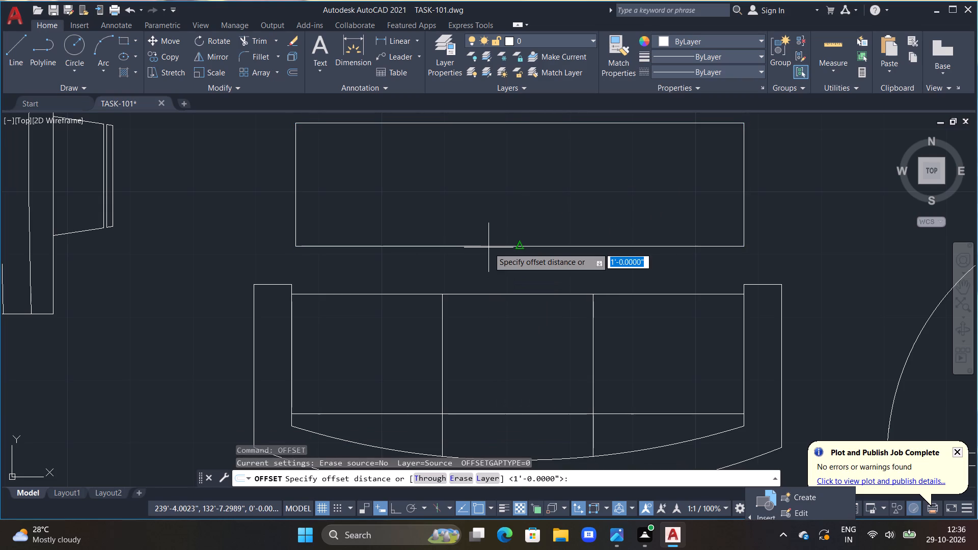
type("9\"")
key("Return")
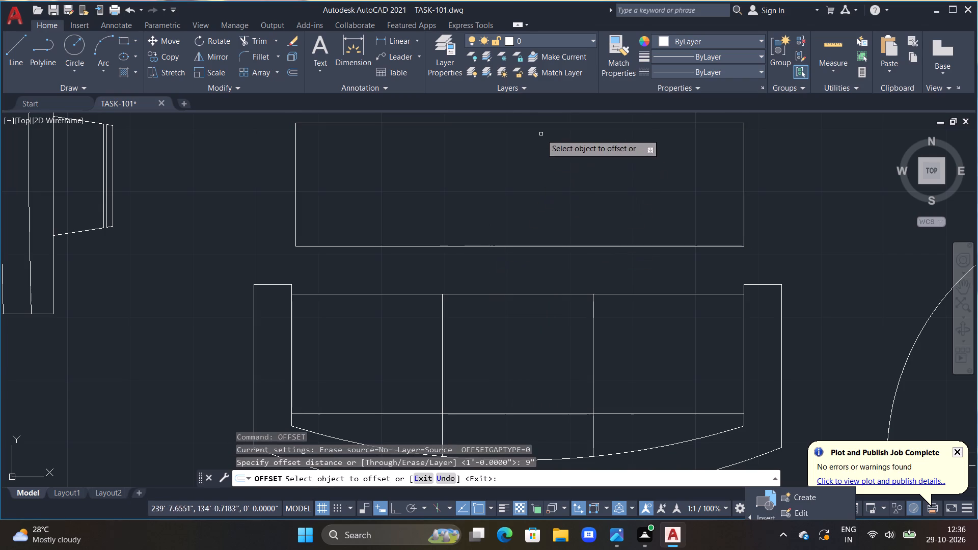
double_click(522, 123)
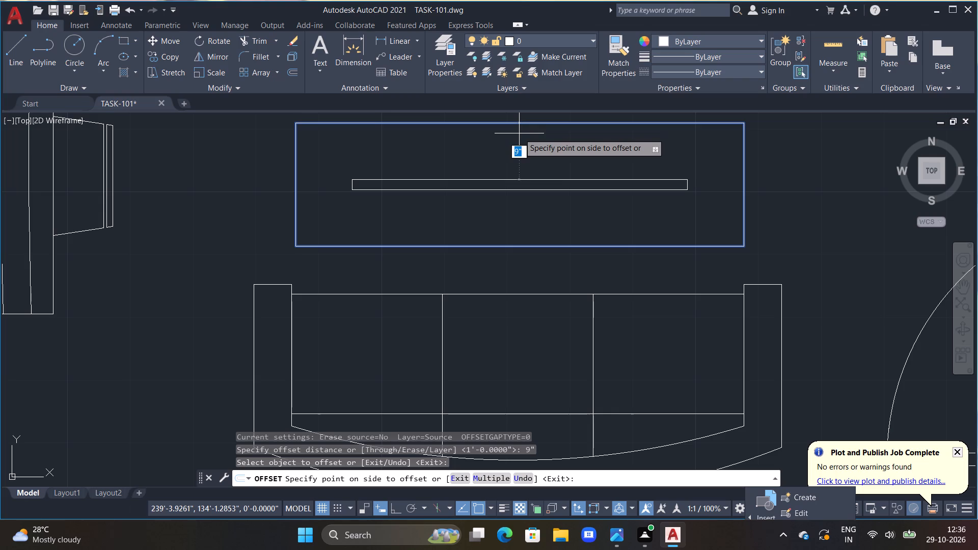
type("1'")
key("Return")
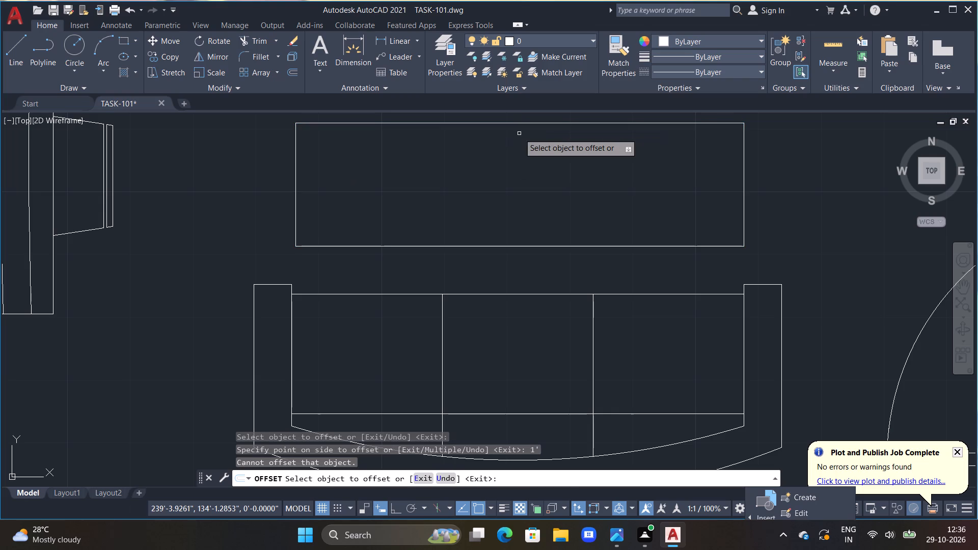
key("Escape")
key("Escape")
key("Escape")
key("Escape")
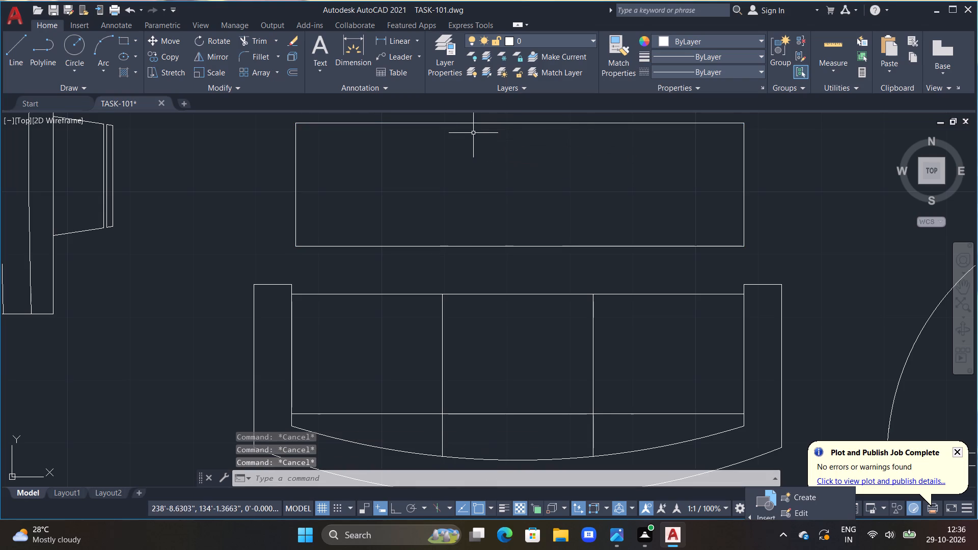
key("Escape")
Draw an inner rectangle about 5'-7" by 1'-4" inside the table outline north of the southwest room's sofa.
key("r")
key("e")
type("C")
key("space")
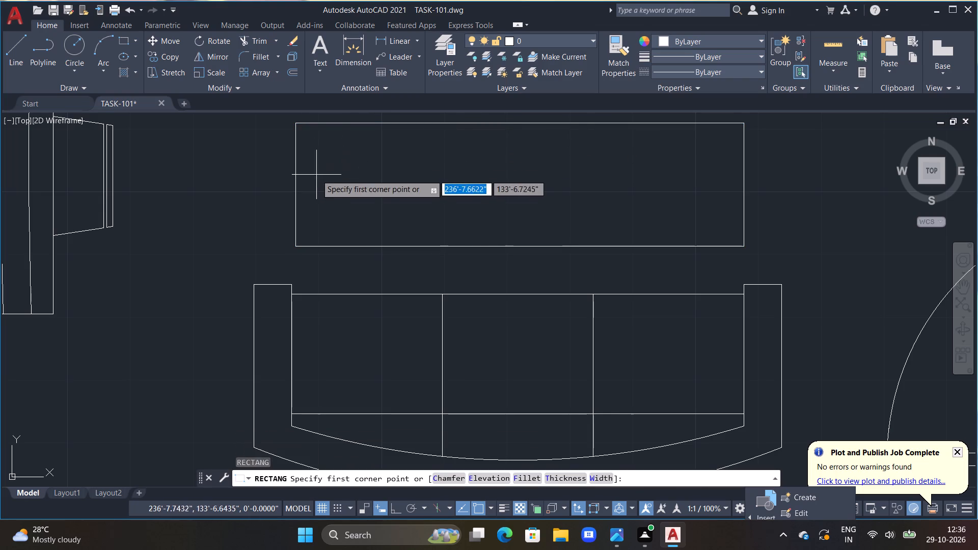
left_click_drag(308, 136, 308, 142)
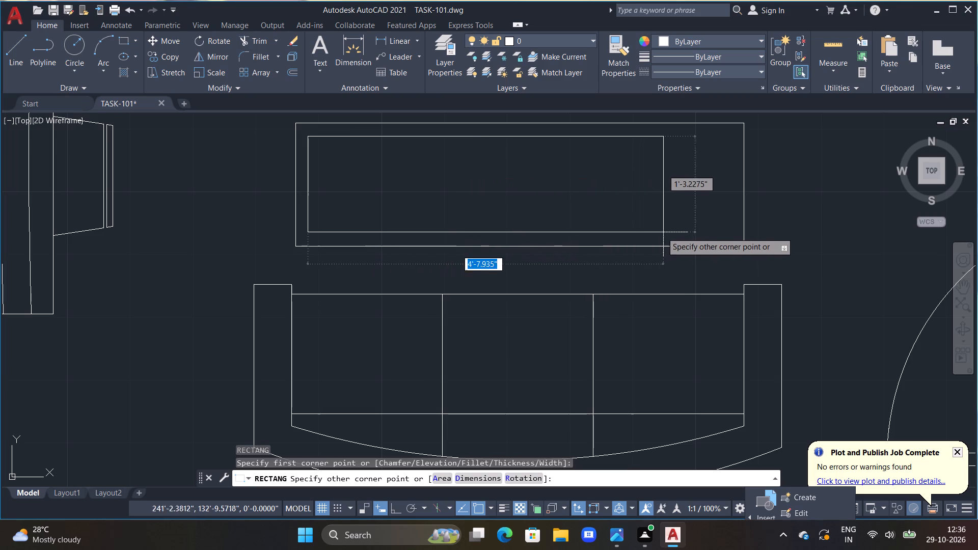
left_click(731, 234)
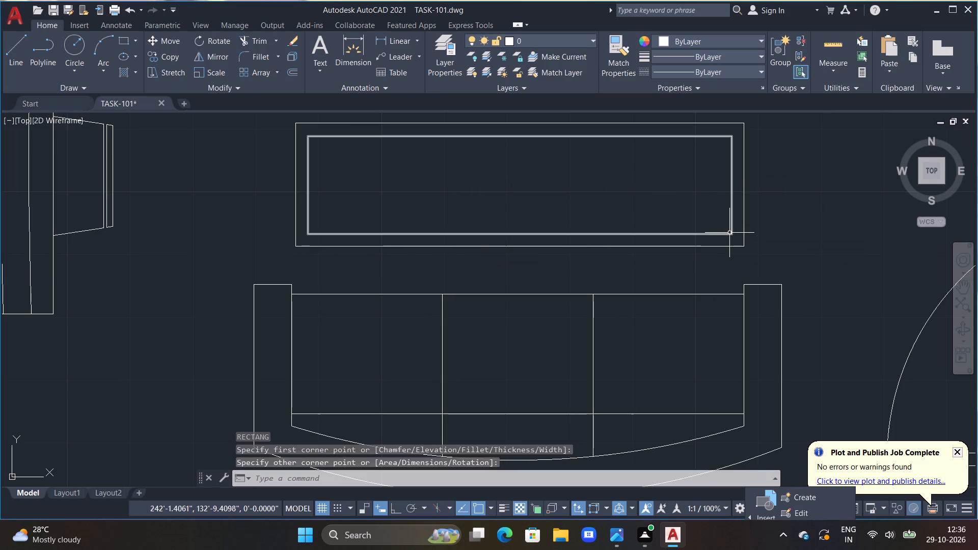
key("Escape")
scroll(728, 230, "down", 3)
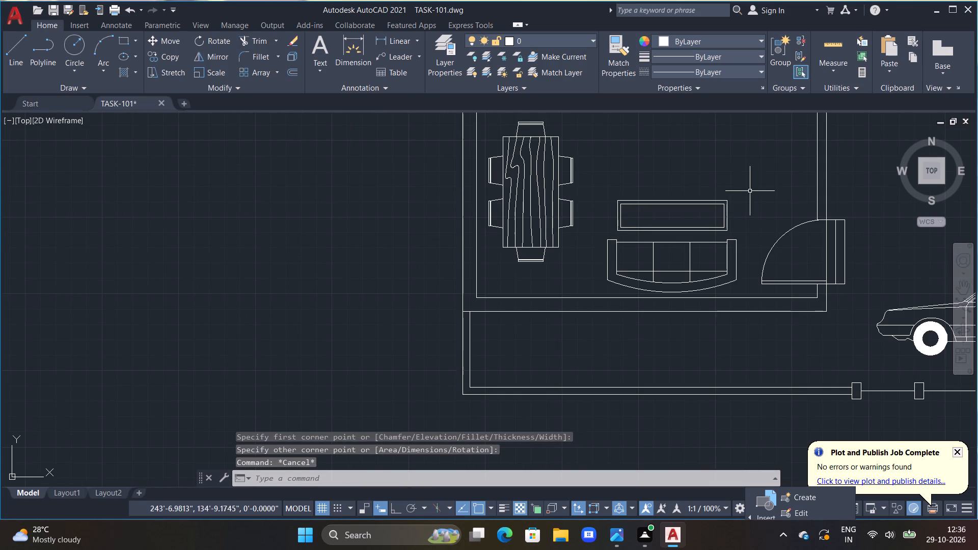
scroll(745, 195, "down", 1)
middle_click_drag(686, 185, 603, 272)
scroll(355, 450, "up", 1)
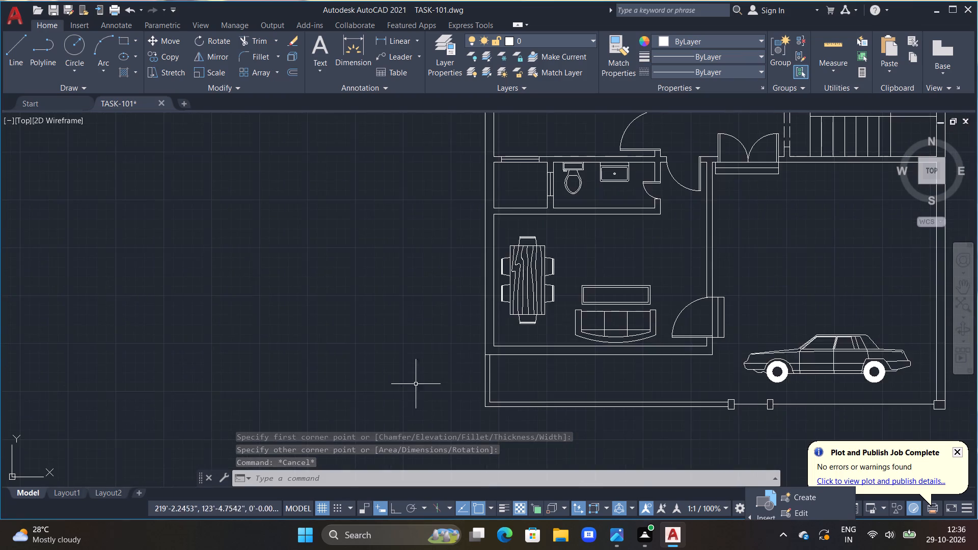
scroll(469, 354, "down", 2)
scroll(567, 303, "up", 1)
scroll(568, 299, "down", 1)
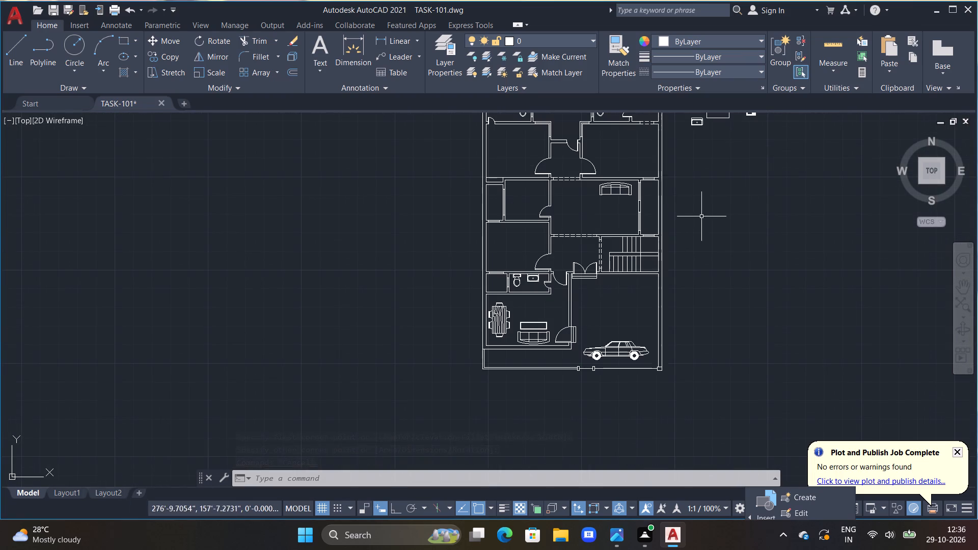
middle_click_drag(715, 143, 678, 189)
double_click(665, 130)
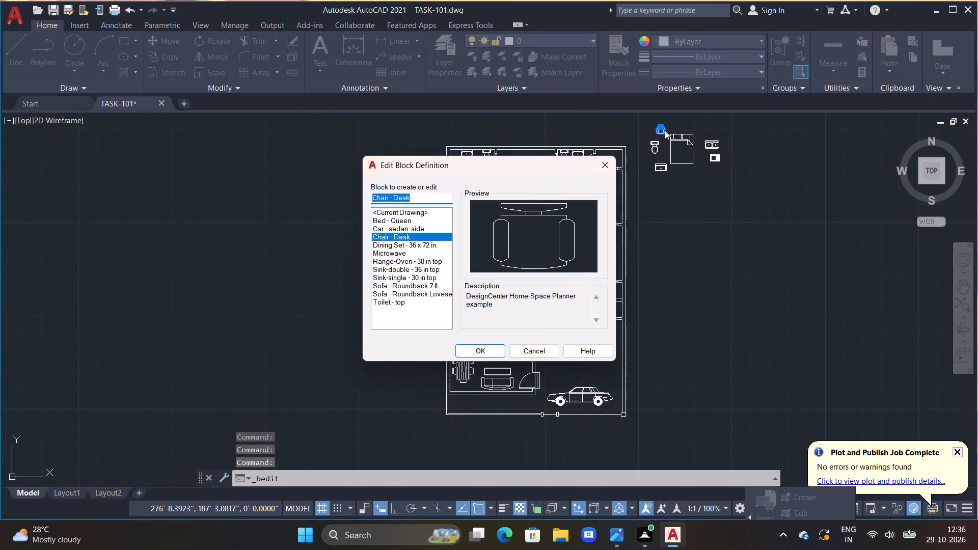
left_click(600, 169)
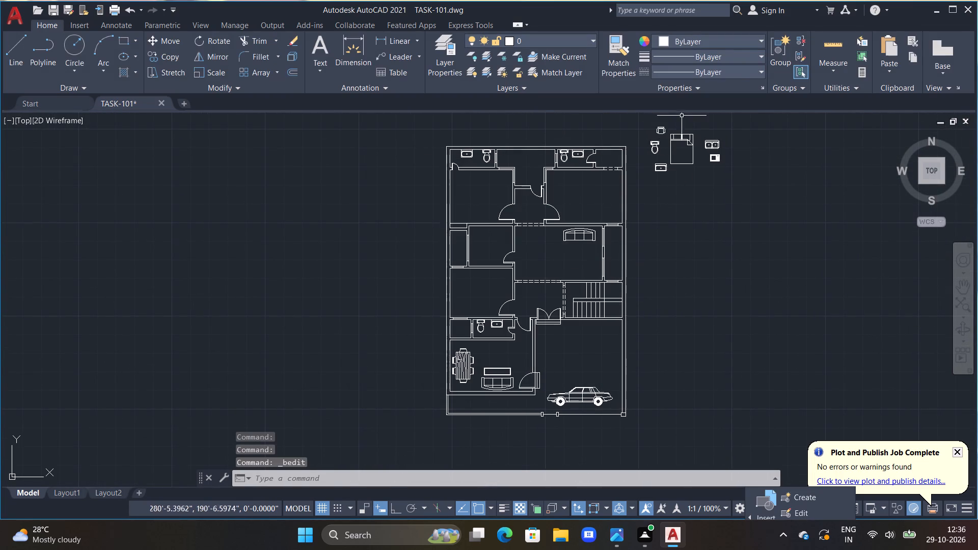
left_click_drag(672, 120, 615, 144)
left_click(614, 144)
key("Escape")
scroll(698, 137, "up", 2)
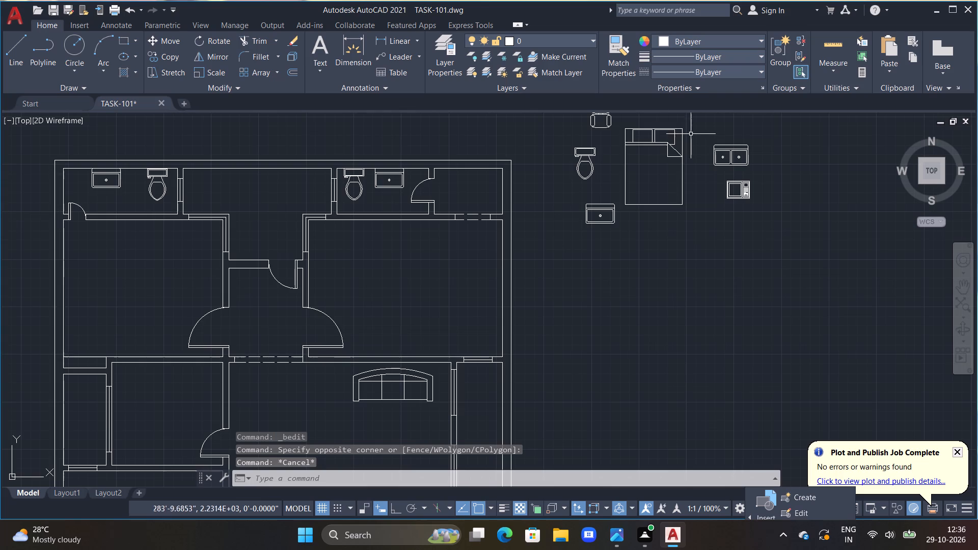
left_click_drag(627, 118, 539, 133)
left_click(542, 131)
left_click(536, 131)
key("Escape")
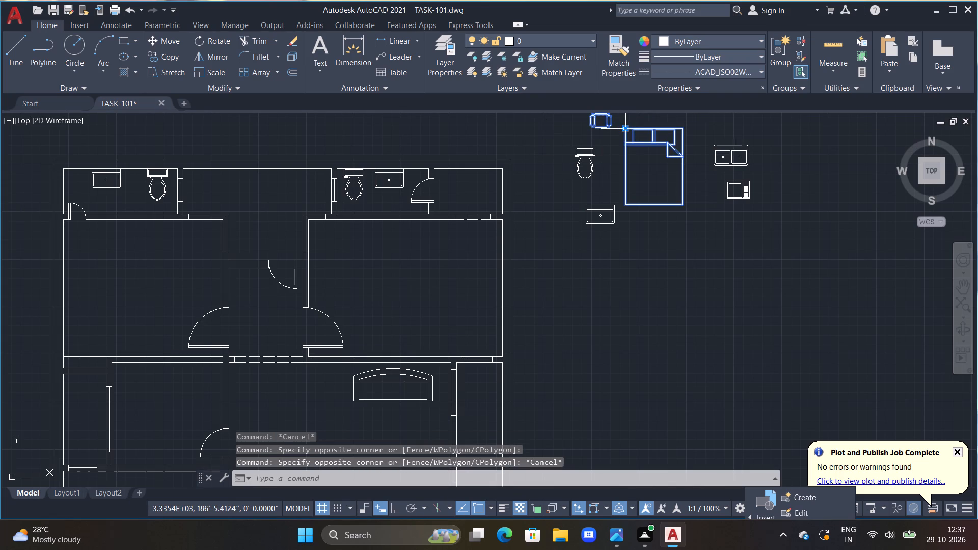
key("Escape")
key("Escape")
Move the desk chair from outside the plan into the southwest room, into the open space north of the sofa's table.
left_click_drag(612, 119, 593, 119)
left_click(579, 122)
left_click(576, 123)
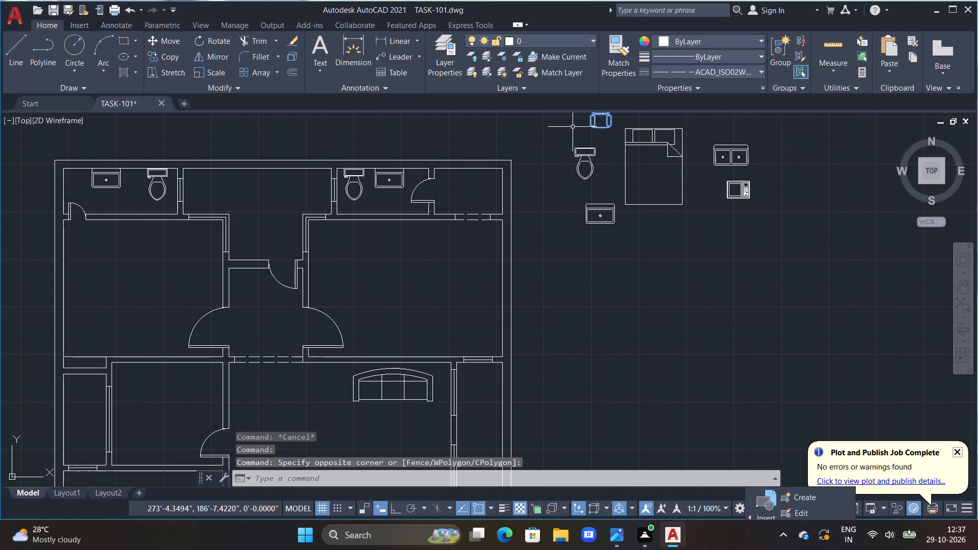
type("M")
key("space")
left_click_drag(573, 127, 574, 146)
middle_click_drag(577, 383, 577, 380)
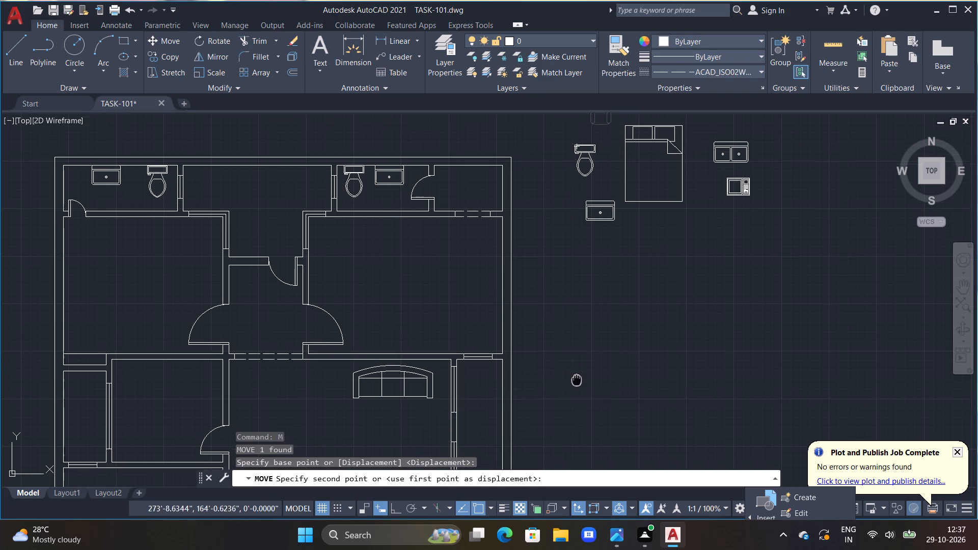
middle_click_drag(577, 380, 658, 196)
scroll(560, 337, "down", 2)
middle_click_drag(482, 371, 562, 225)
scroll(492, 275, "up", 2)
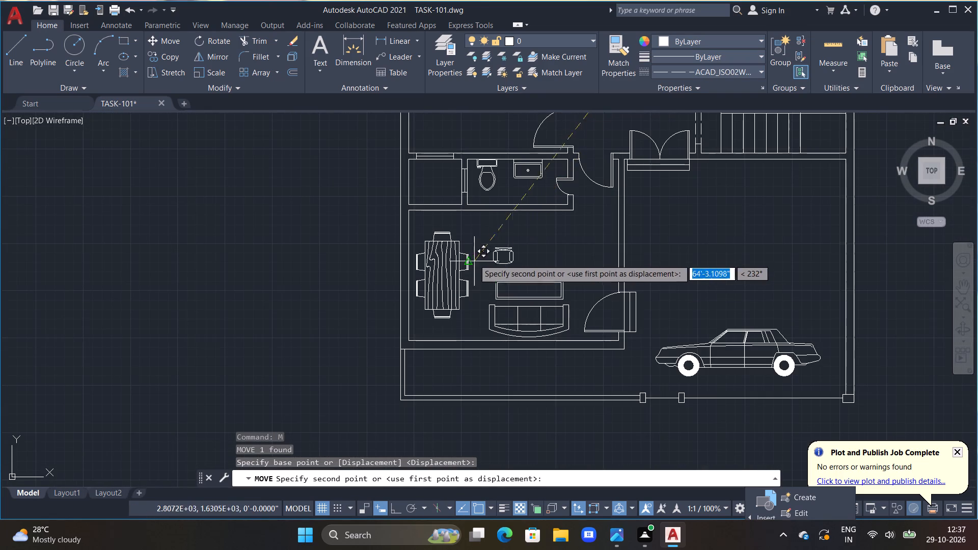
scroll(467, 232, "up", 1)
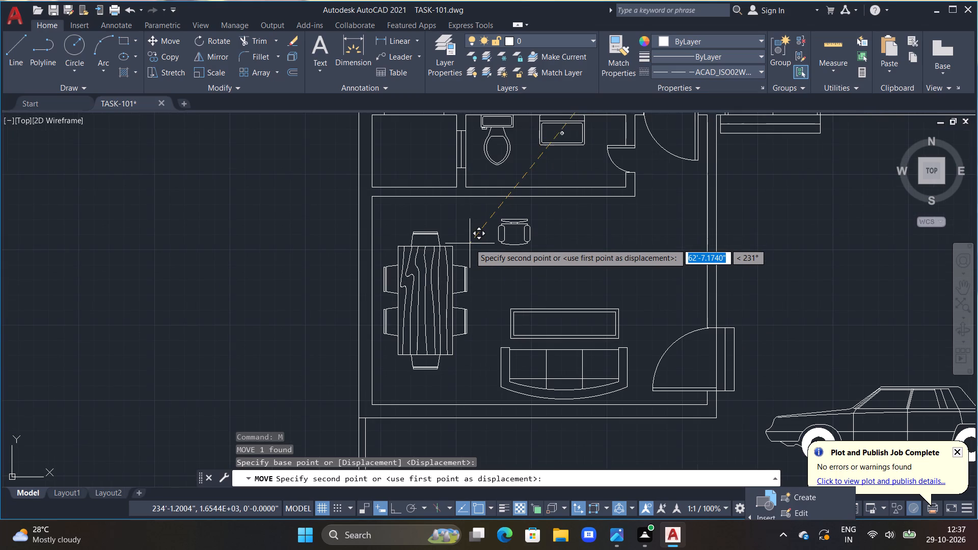
scroll(470, 243, "up", 1)
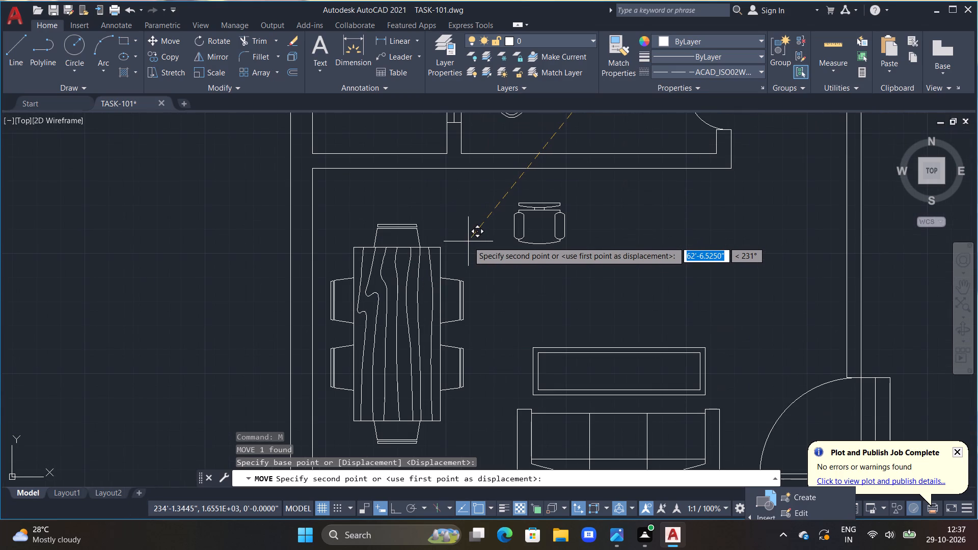
left_click(609, 282)
key("Escape")
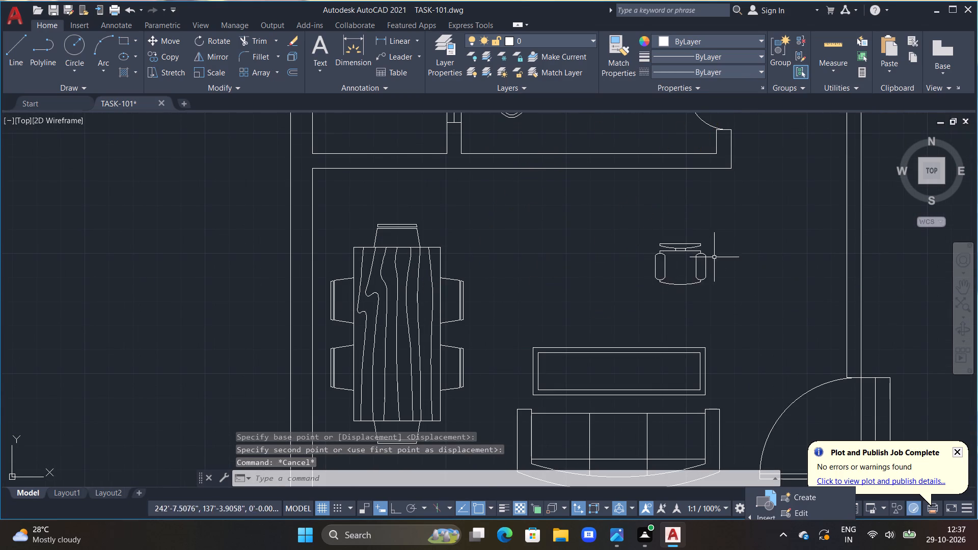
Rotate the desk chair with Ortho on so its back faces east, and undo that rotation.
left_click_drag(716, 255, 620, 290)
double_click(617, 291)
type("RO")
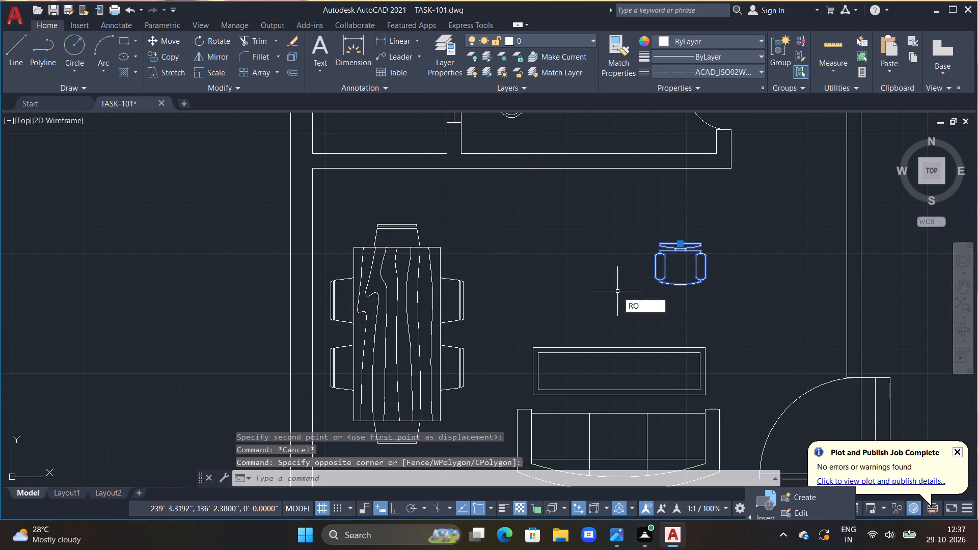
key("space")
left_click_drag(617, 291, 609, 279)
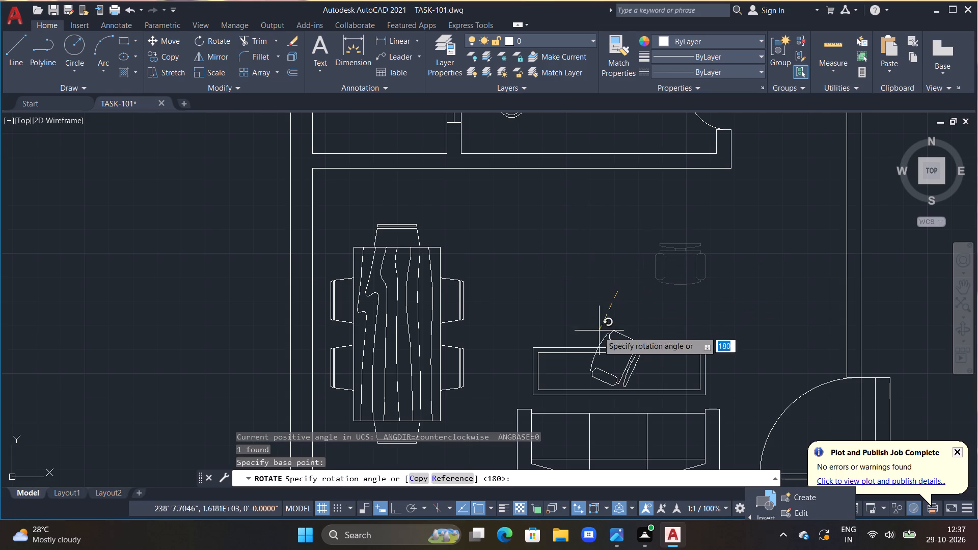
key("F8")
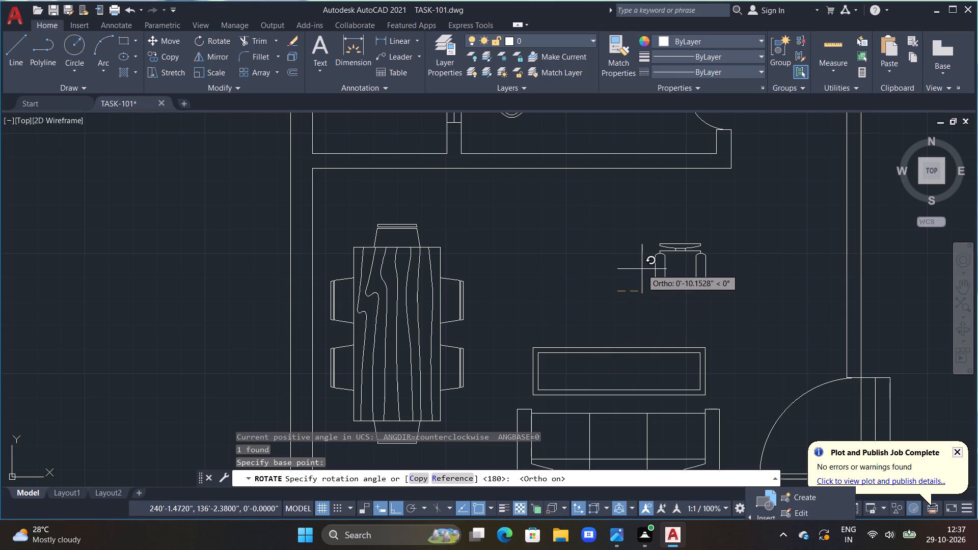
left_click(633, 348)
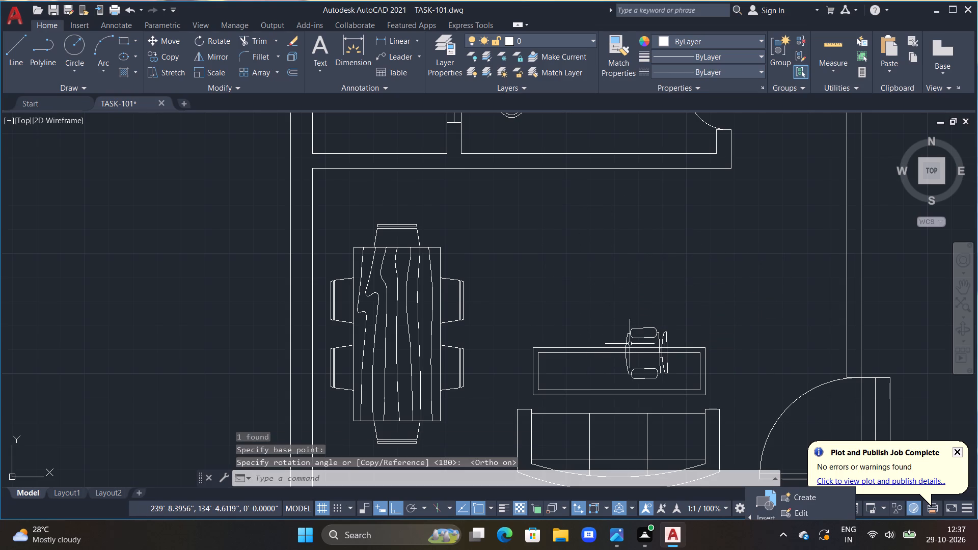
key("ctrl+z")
Rotate the desk chair a quarter turn clockwise with Ortho on, so its back faces east.
left_click(673, 284)
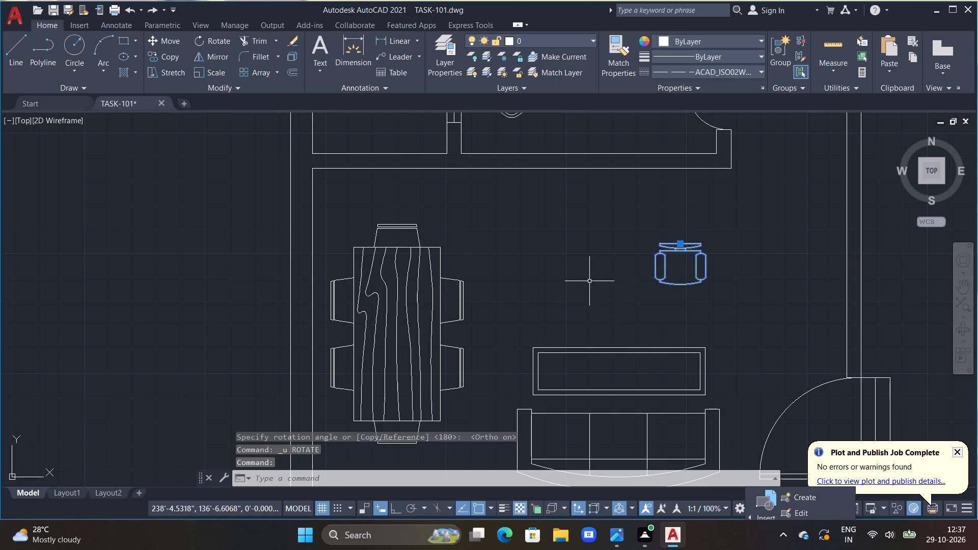
key("F8")
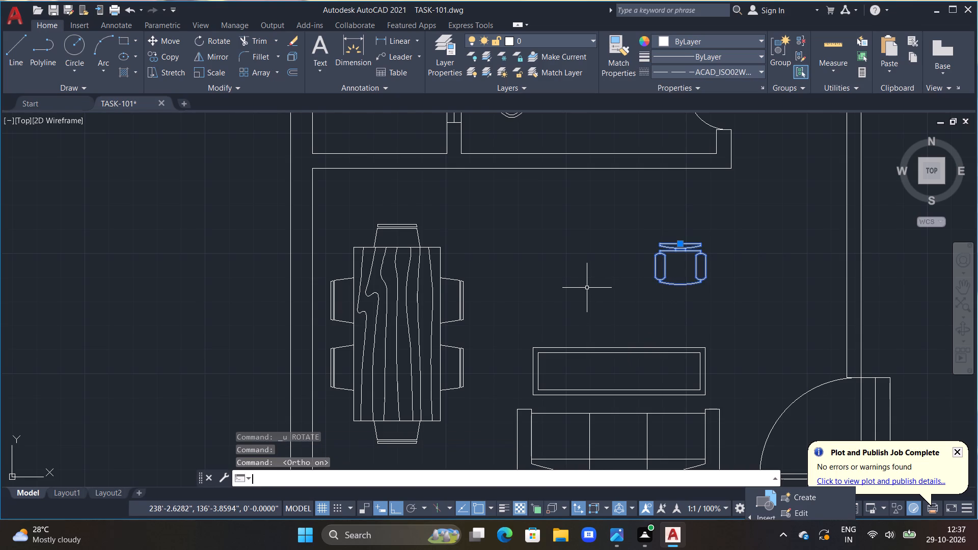
type("RO")
key("space")
left_click(587, 288)
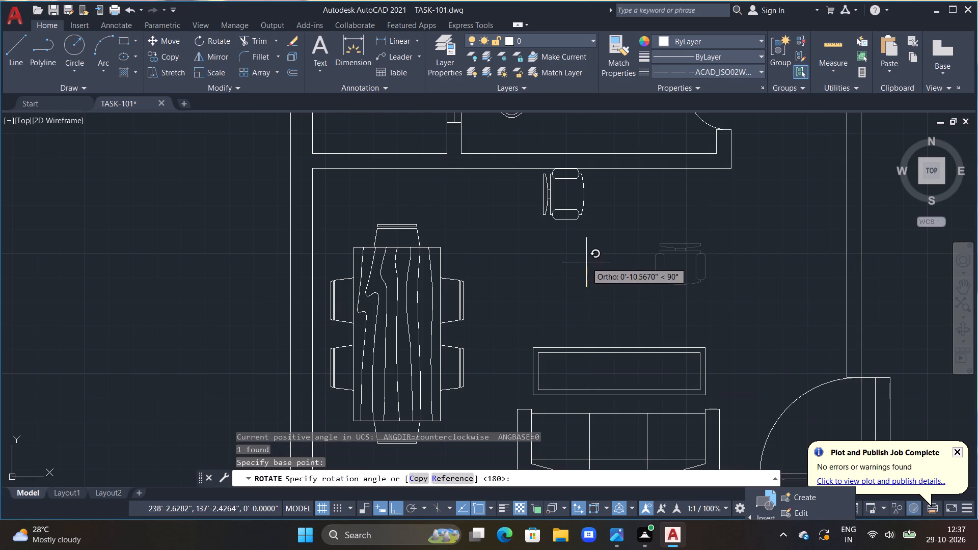
left_click(600, 331)
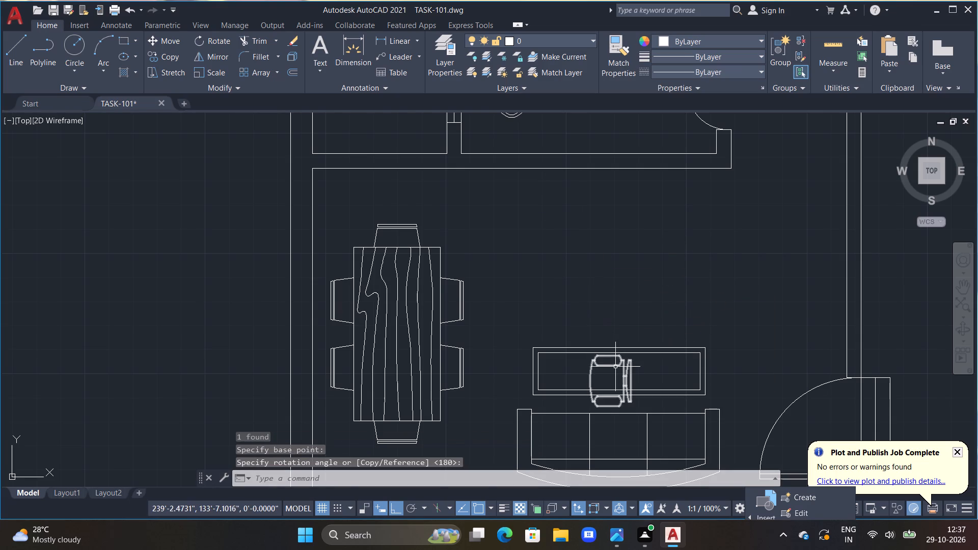
Move the rotated desk chair beside the southwest room's east wall, just north of the door, with Ortho off.
left_click(618, 370)
left_click(628, 369)
left_click(631, 369)
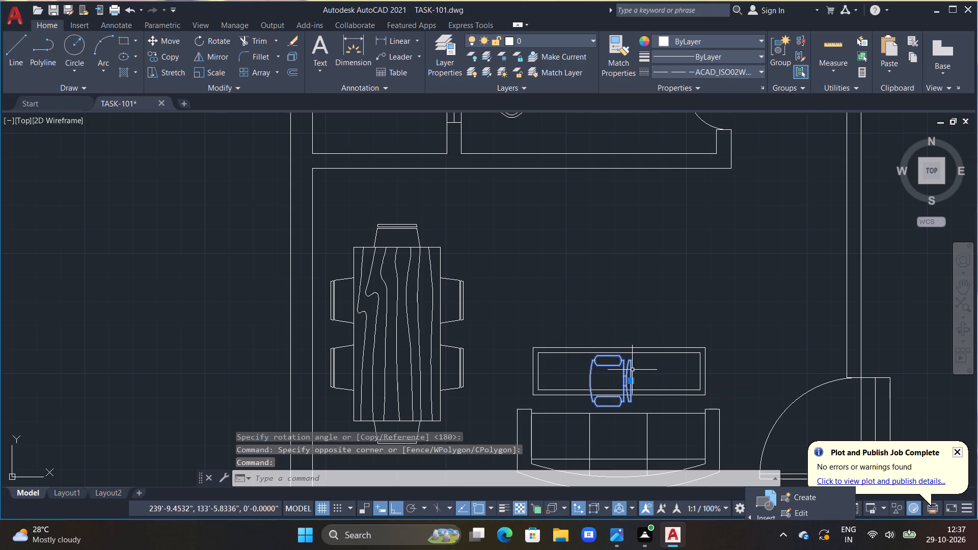
type("M")
key("space")
left_click_drag(632, 370, 635, 365)
key("F8")
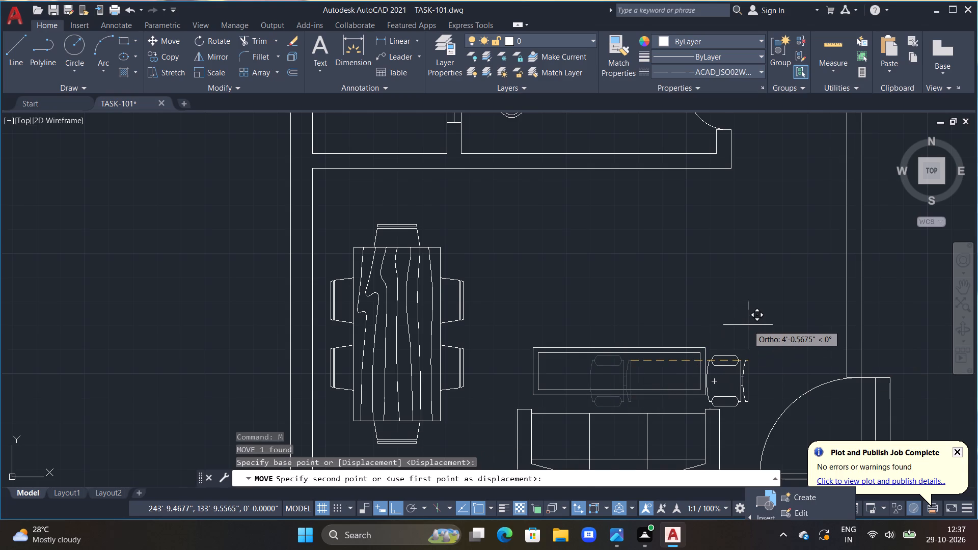
left_click(833, 286)
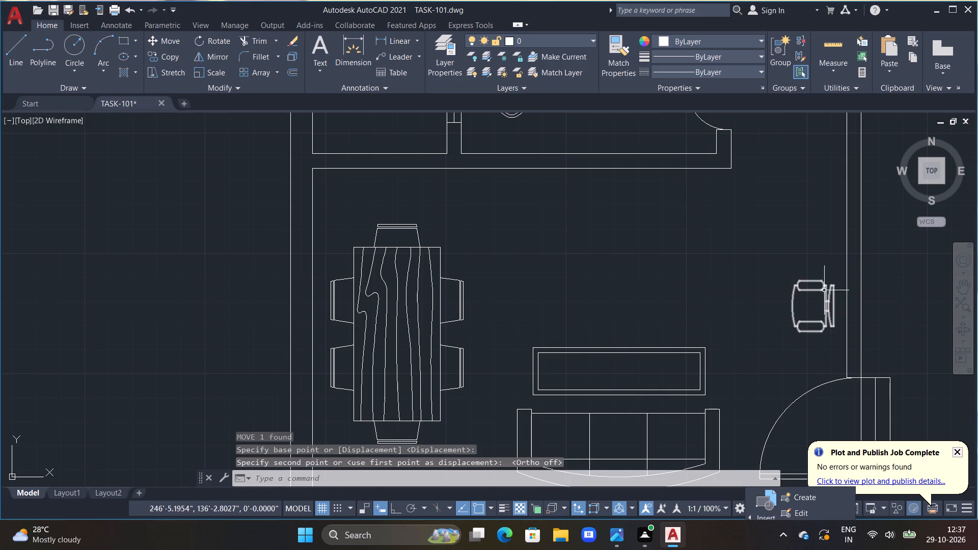
Copy the desk chair about 2'-2" north along the southwest room's east wall.
left_click(817, 287)
left_click_drag(804, 305, 800, 313)
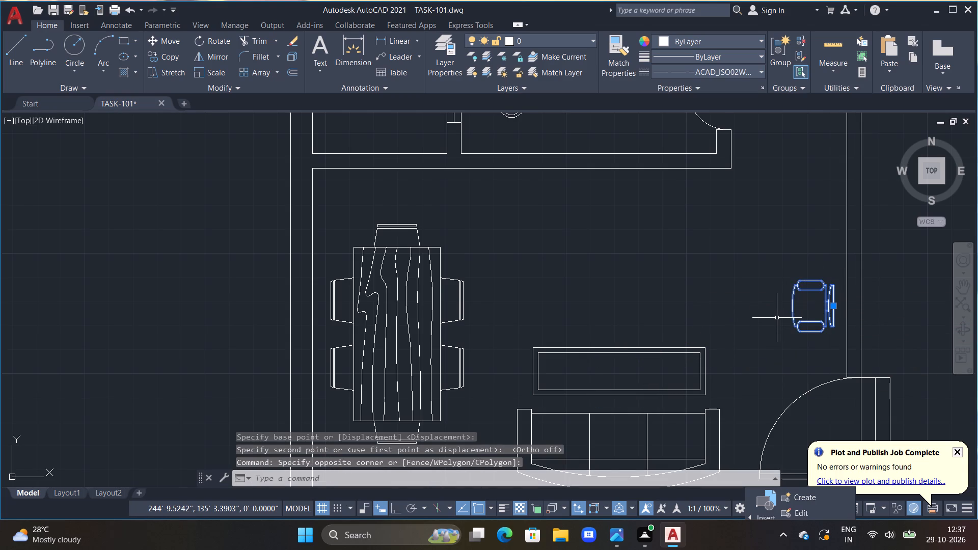
key("c")
key("o")
key("space")
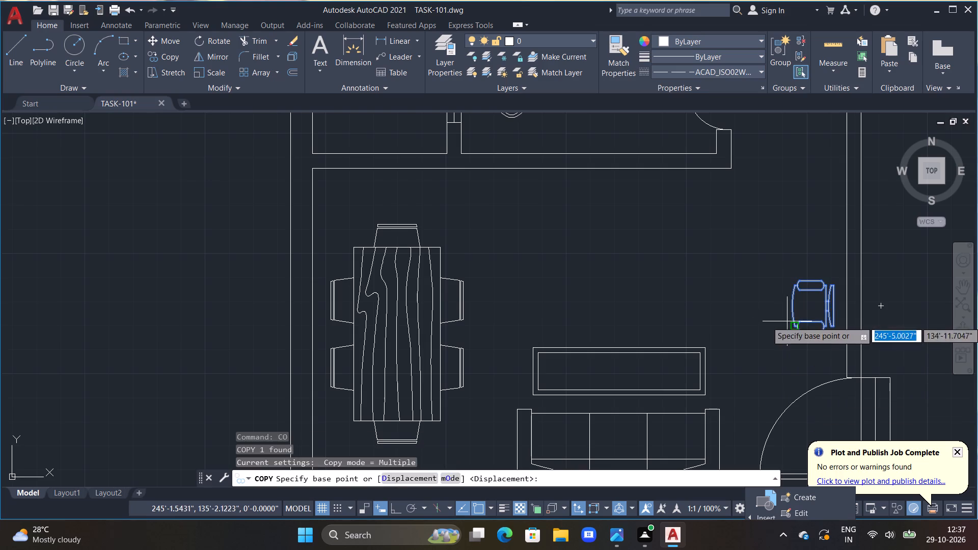
left_click(787, 322)
double_click(791, 264)
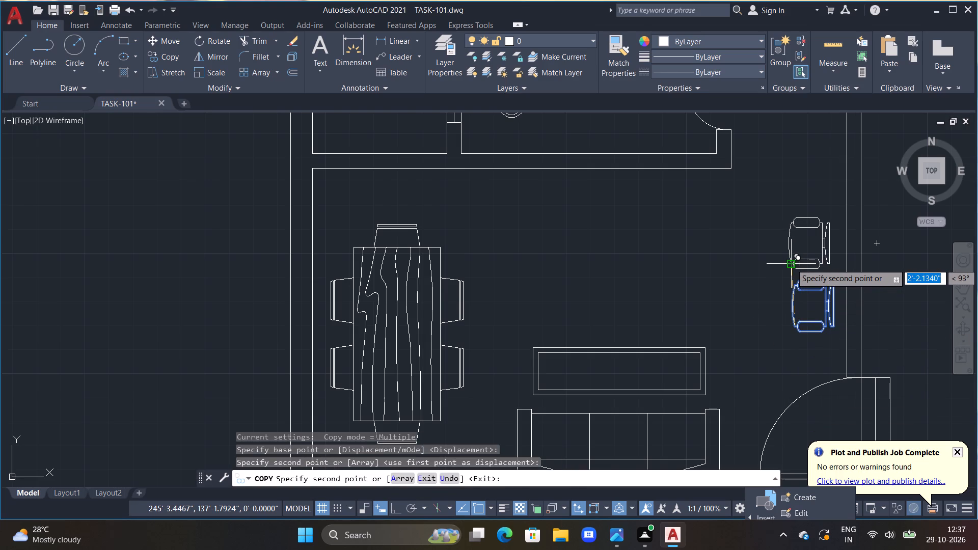
Place three more copies of the desk chair in a north-south row along the central hall's east wall, south of the sofa.
scroll(792, 223, "down", 6)
middle_click_drag(793, 184, 671, 213)
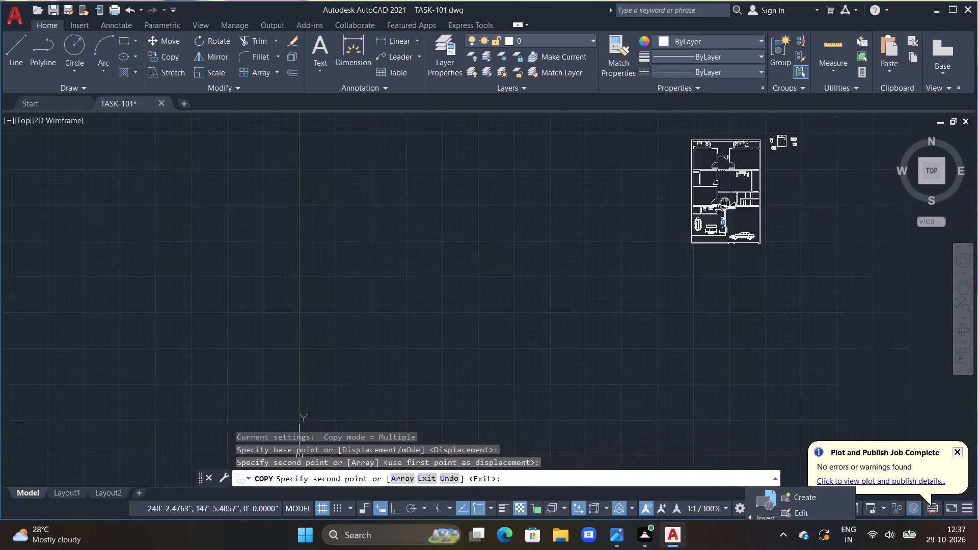
middle_click_drag(671, 213, 469, 240)
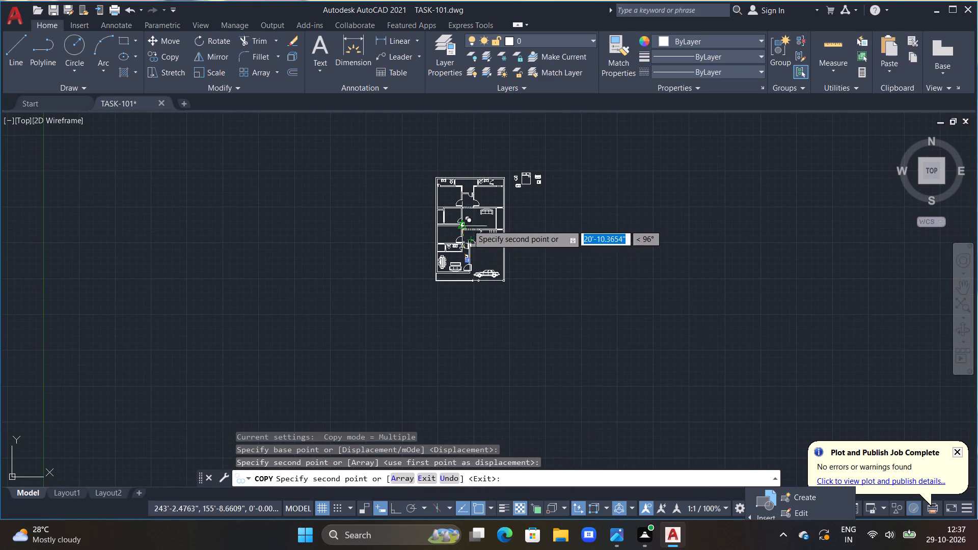
scroll(474, 225, "up", 5)
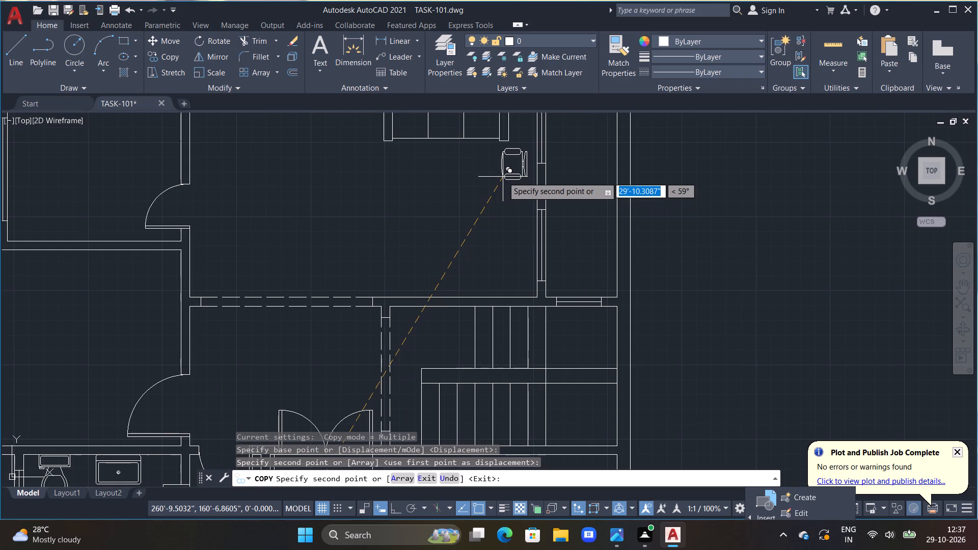
left_click(503, 177)
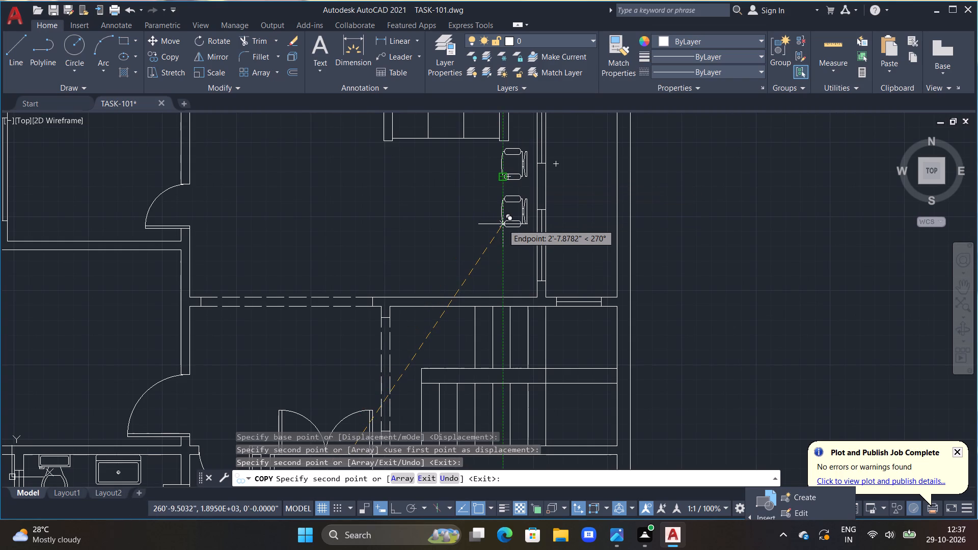
left_click(503, 224)
left_click(506, 267)
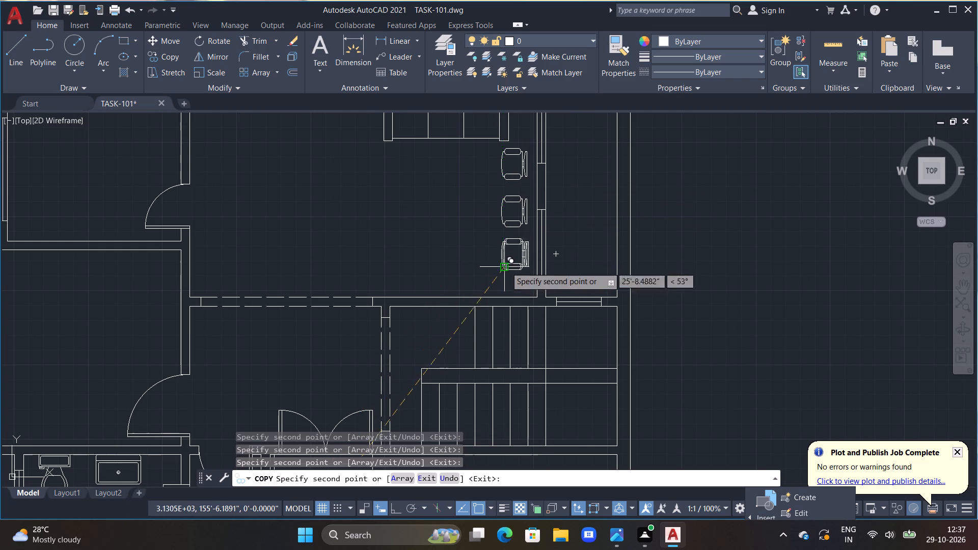
key("Escape")
Delete the spare toilet and washbasin blocks lying outside the plan, west and southwest of the bed block.
scroll(473, 279, "down", 4)
scroll(503, 228, "up", 2)
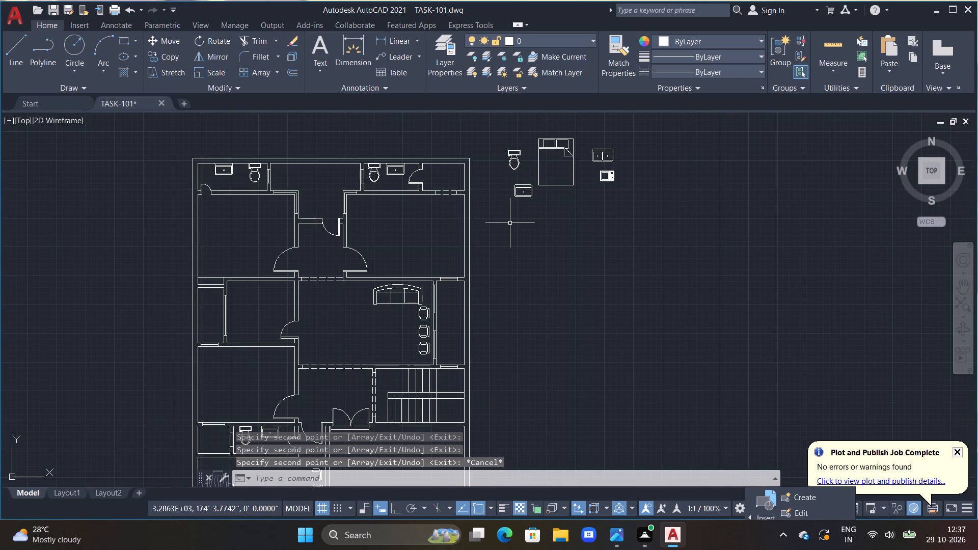
left_click(516, 145)
left_click_drag(514, 147, 511, 183)
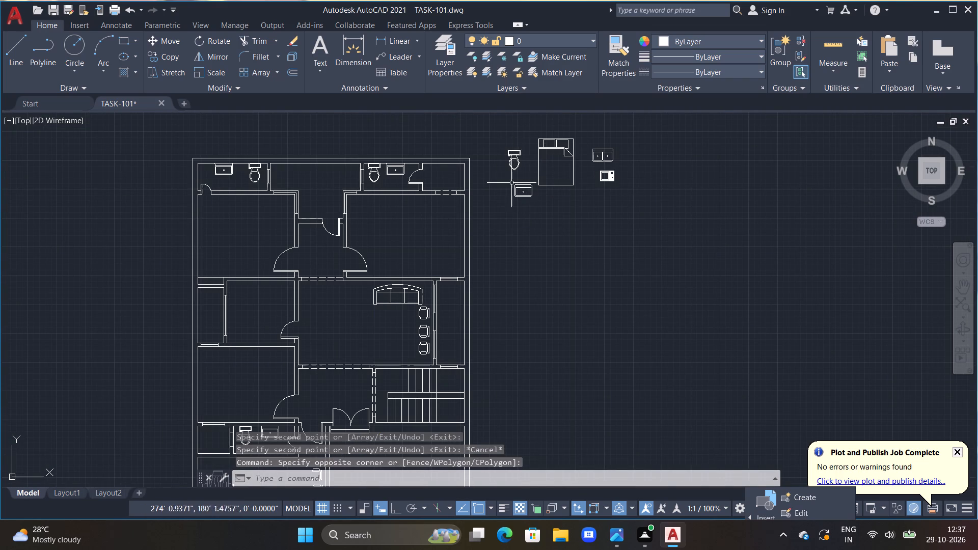
left_click_drag(508, 148, 526, 214)
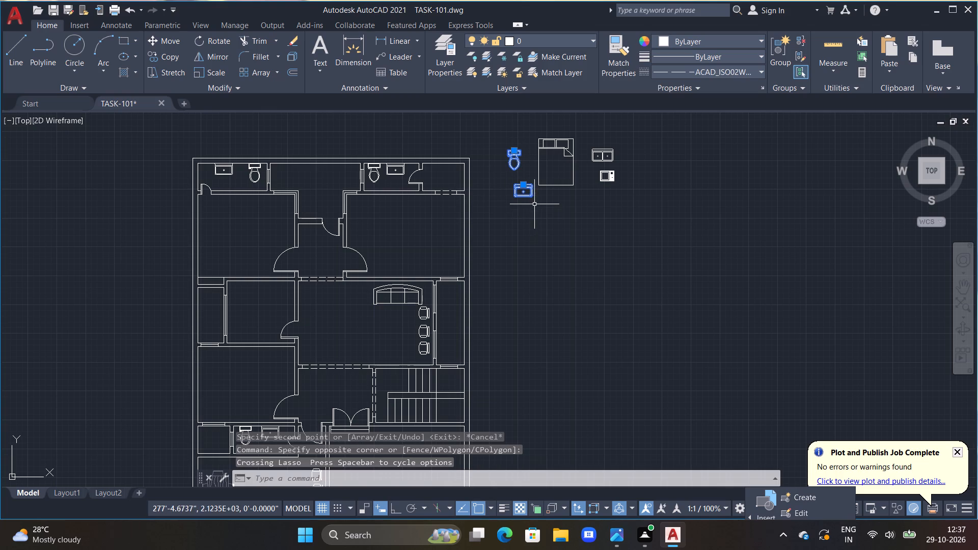
key("Delete")
Move the double-bowl sink block from outside the plan to the north wall of the small room west of the central hall.
scroll(611, 188, "down", 1)
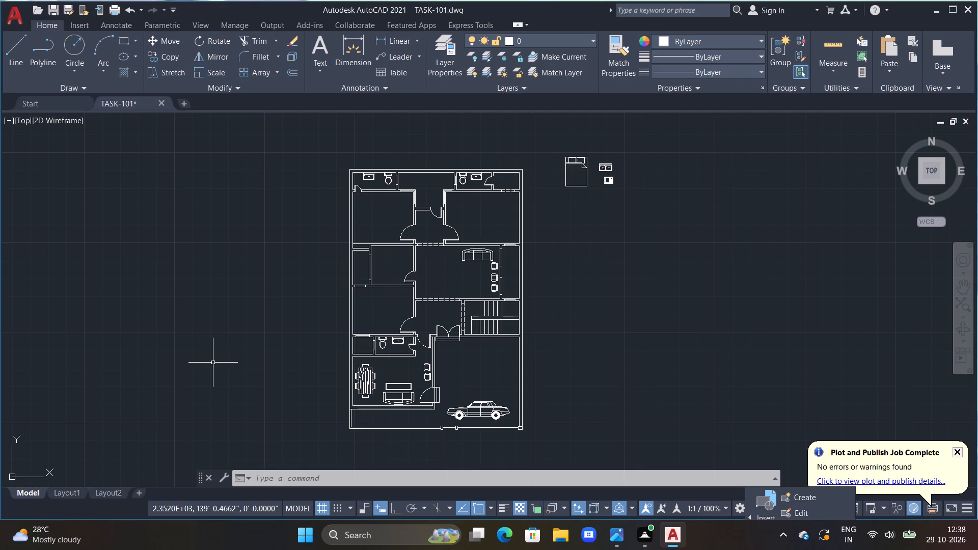
scroll(383, 270, "up", 2)
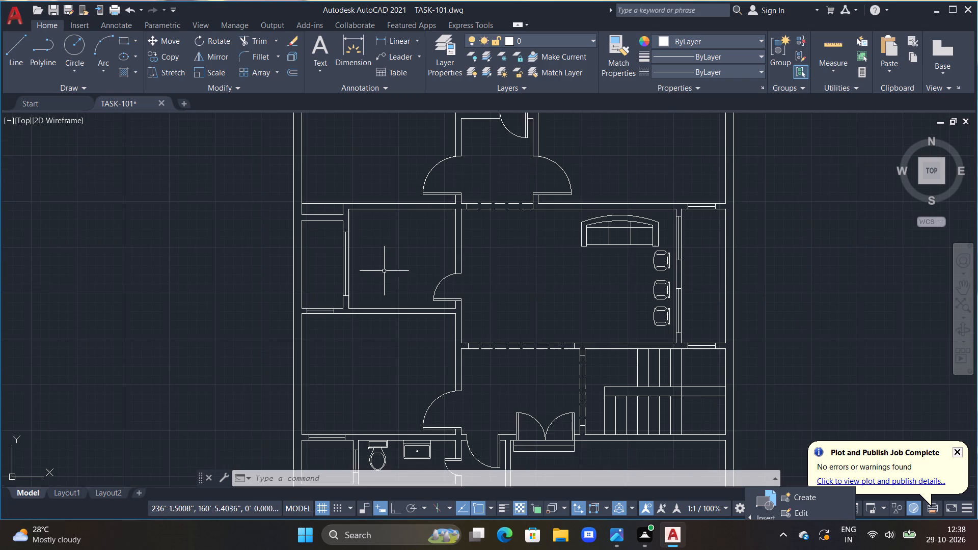
scroll(390, 272, "down", 2)
left_click(611, 172)
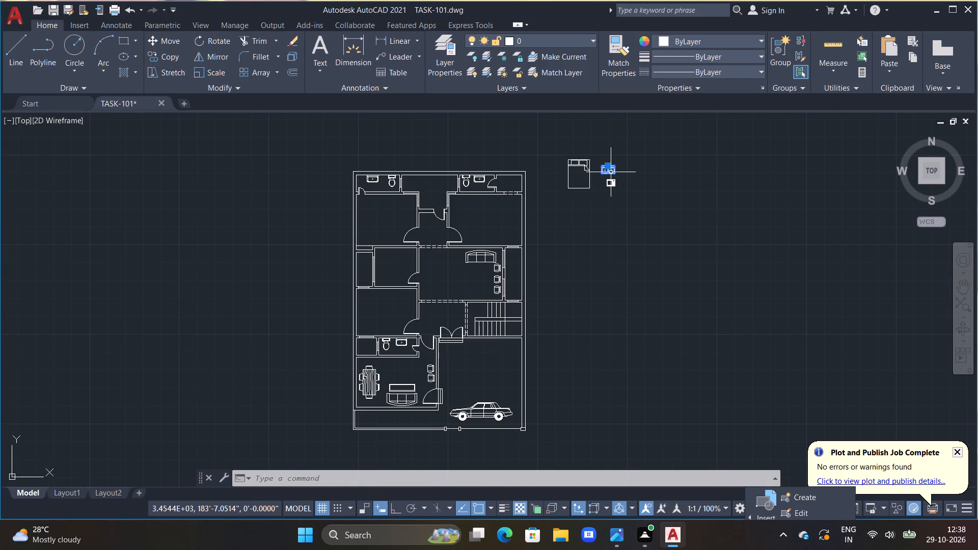
type("M")
key("space")
left_click_drag(611, 172, 608, 179)
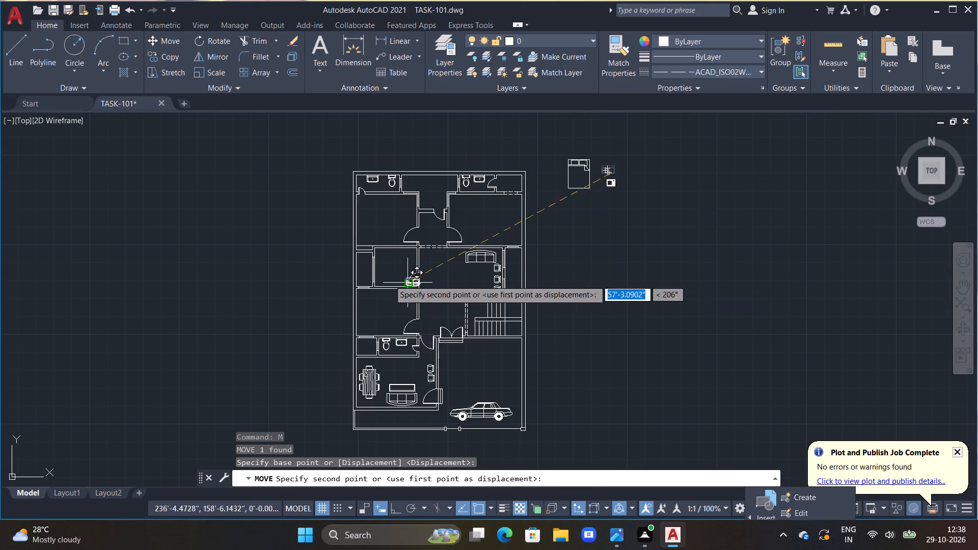
scroll(396, 270, "up", 2)
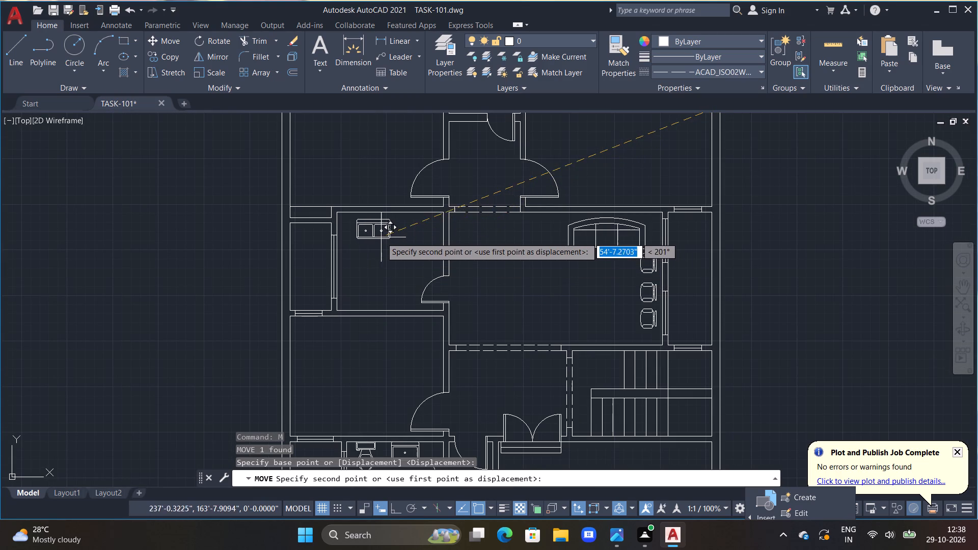
left_click(378, 235)
key("Escape")
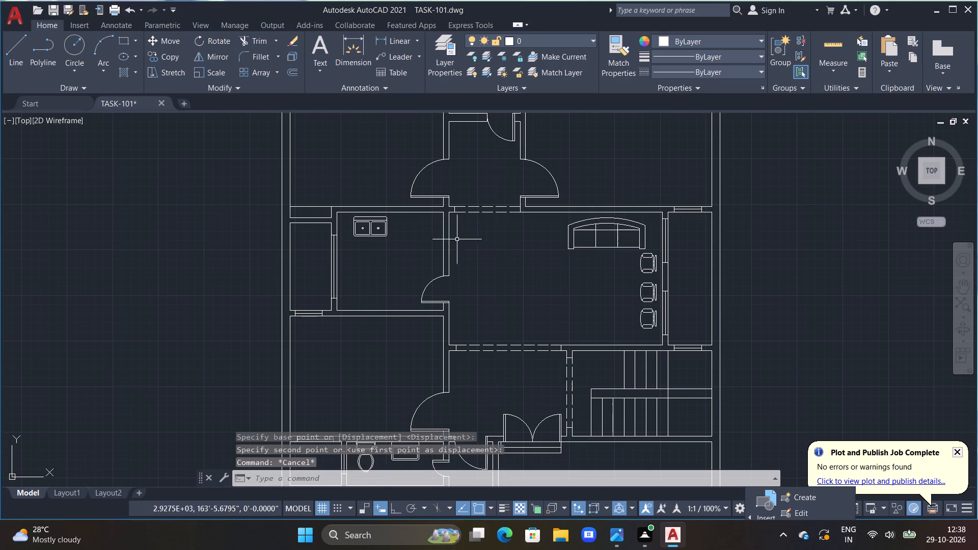
Rotate the small appliance block southeast of the bed block 90° counterclockwise with Ortho on.
scroll(507, 232, "down", 1)
scroll(611, 203, "down", 1)
scroll(710, 155, "up", 2)
left_click(713, 146)
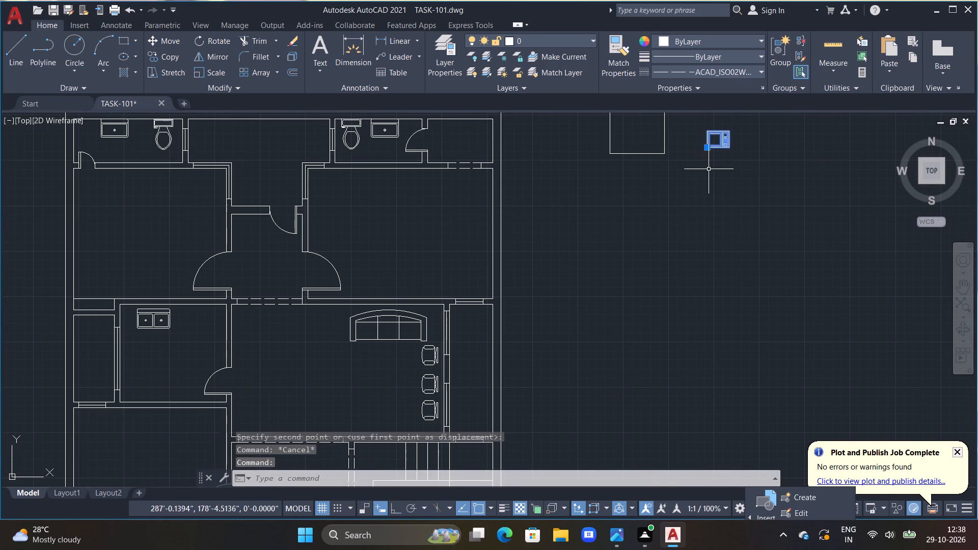
middle_click_drag(716, 177, 709, 254)
type("RO")
key("space")
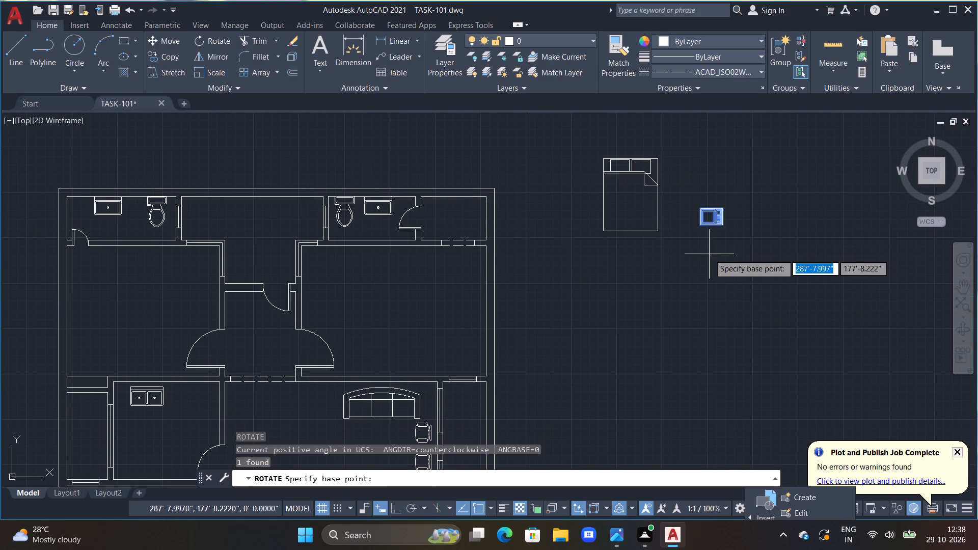
key("F8")
left_click(709, 254)
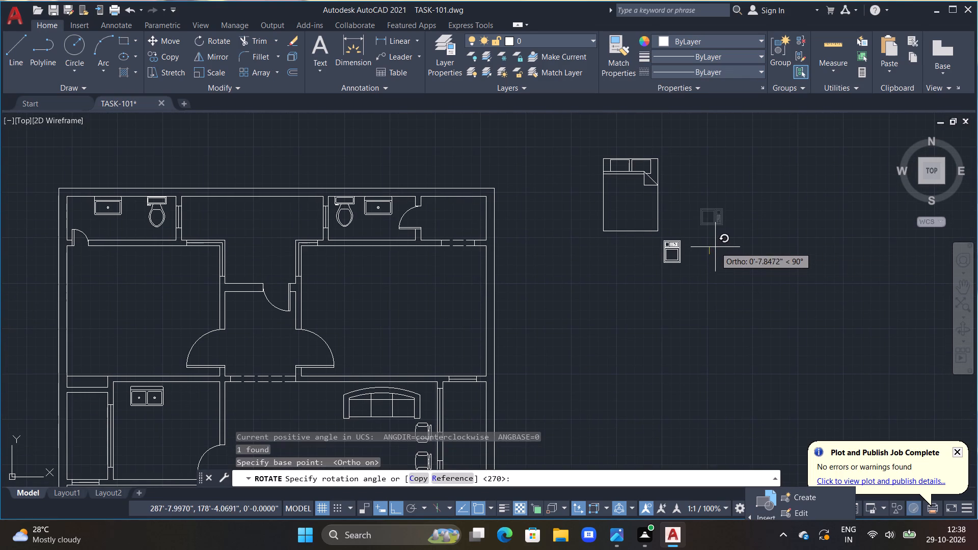
left_click_drag(715, 246, 719, 240)
Move the rotated appliance block into the small room with the double-bowl sink, near its west wall, with Ortho off.
left_click(721, 237)
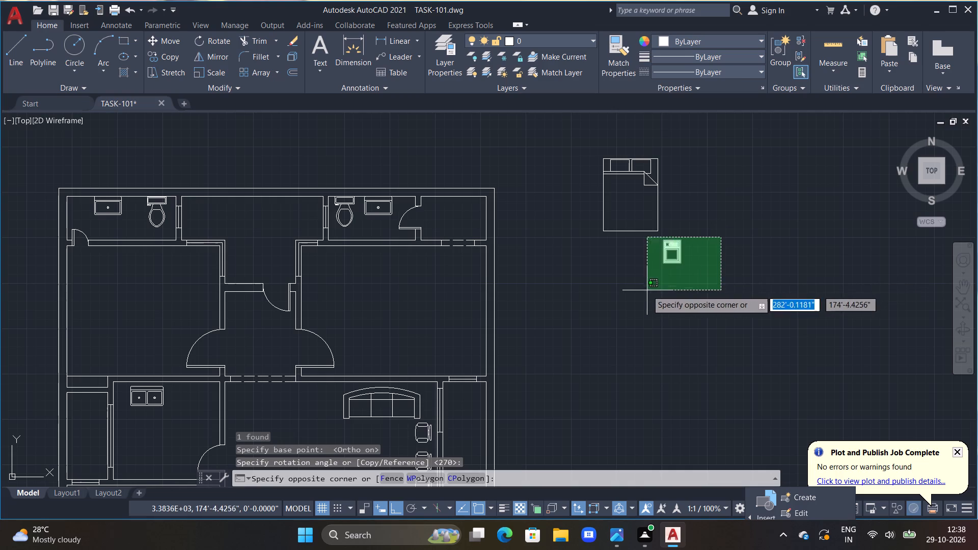
double_click(647, 290)
type("M")
key("space")
left_click_drag(655, 304, 528, 423)
key("F8")
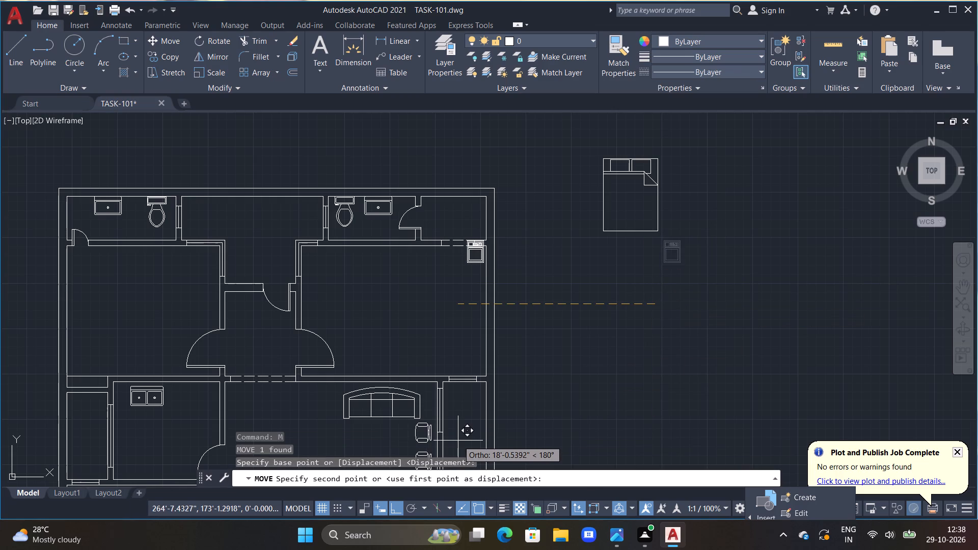
scroll(408, 443, "down", 3)
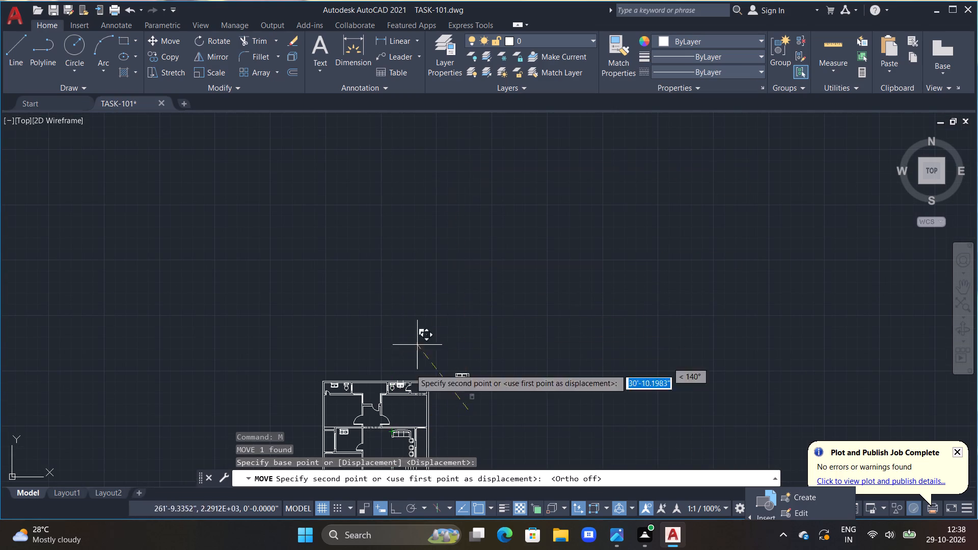
scroll(391, 407, "down", 1)
middle_click_drag(372, 430, 403, 296)
scroll(403, 296, "up", 4)
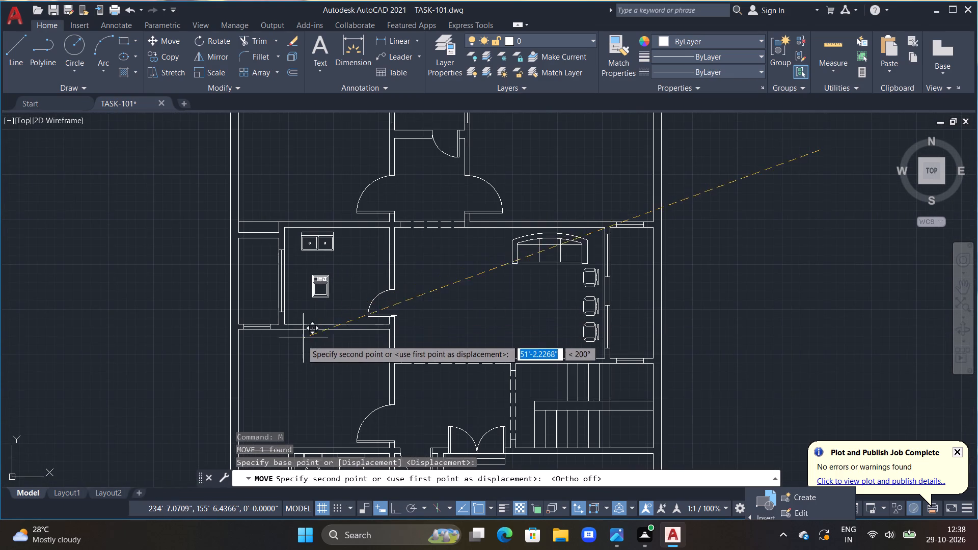
middle_click_drag(301, 340, 386, 303)
scroll(361, 305, "up", 2)
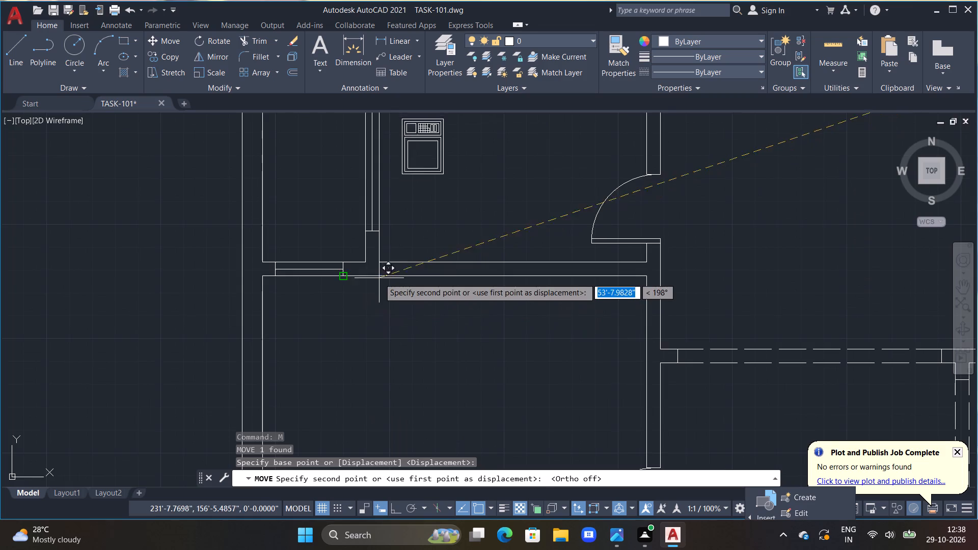
middle_click(364, 356)
scroll(364, 345, "down", 1)
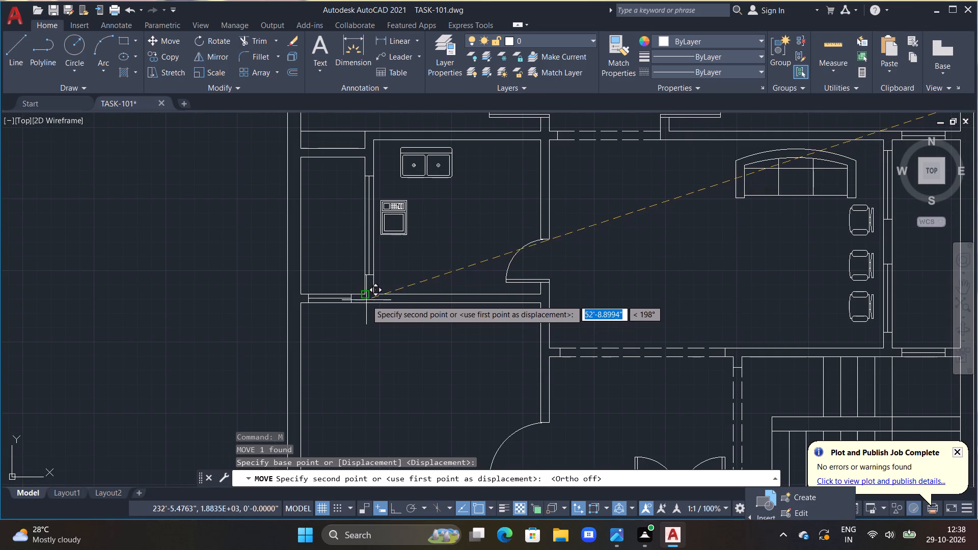
Place the rotated appliance block below the double-bowl sink, near the small room's west wall.
double_click(366, 299)
key("Escape")
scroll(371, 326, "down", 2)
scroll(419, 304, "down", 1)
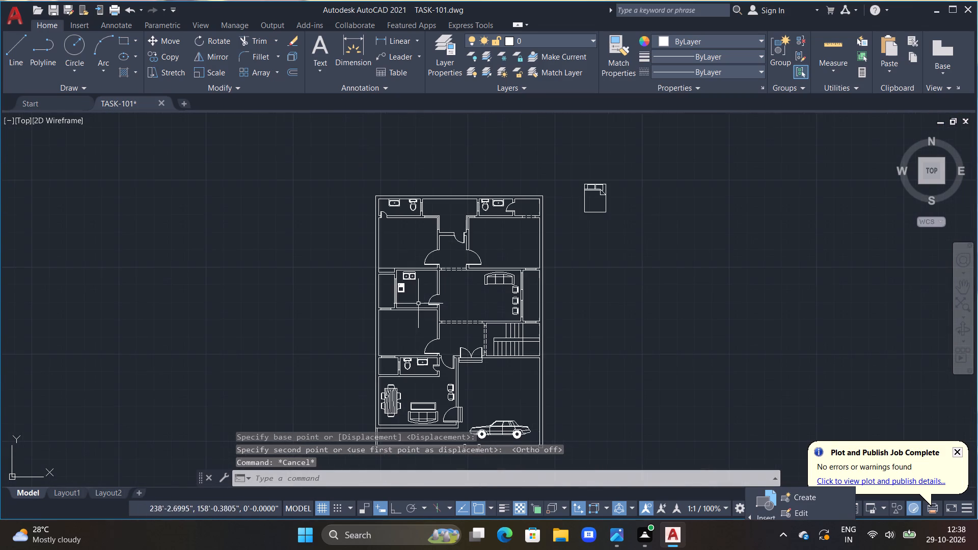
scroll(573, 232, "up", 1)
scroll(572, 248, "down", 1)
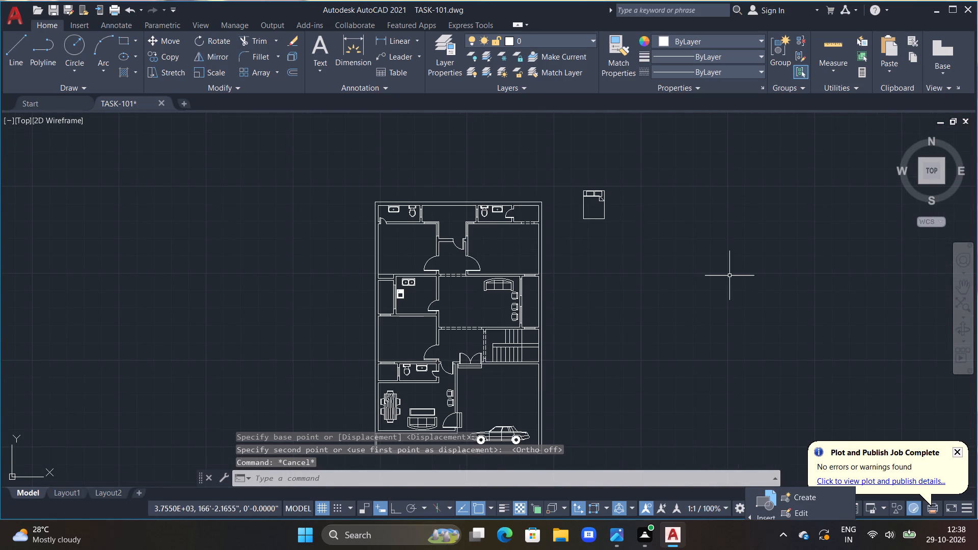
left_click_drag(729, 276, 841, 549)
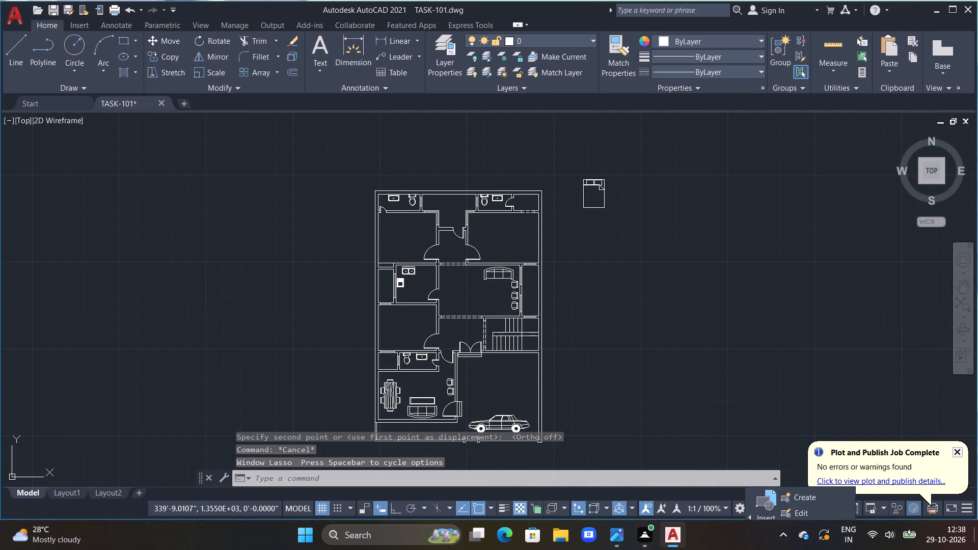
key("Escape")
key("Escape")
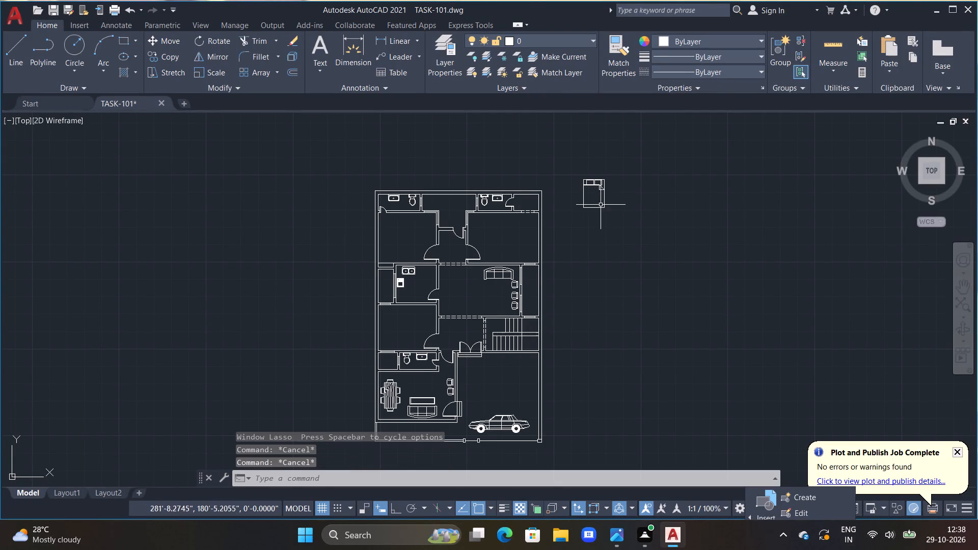
Copy the bed block from outside the plan into the west and east bedrooms, with its headboard along each north wall.
left_click_drag(608, 167, 586, 238)
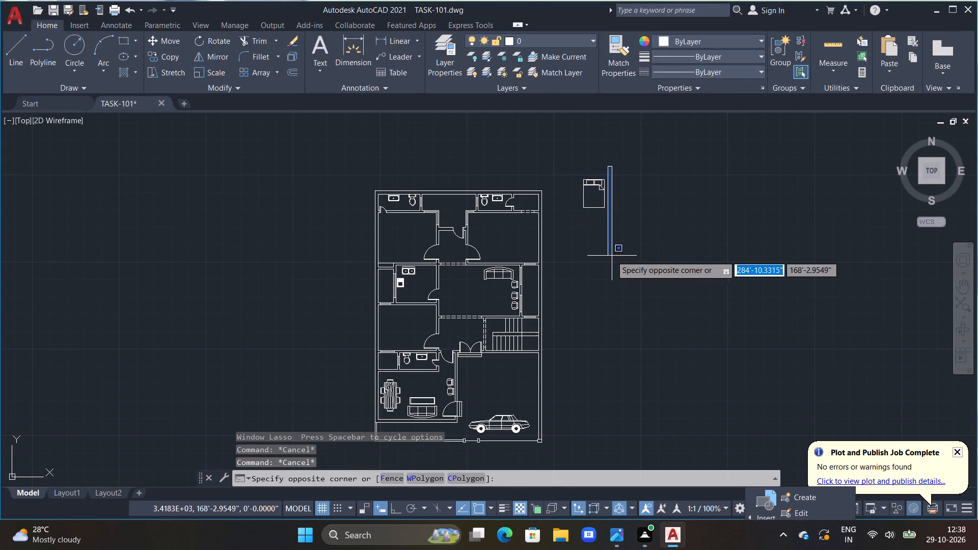
left_click(591, 259)
type("CO")
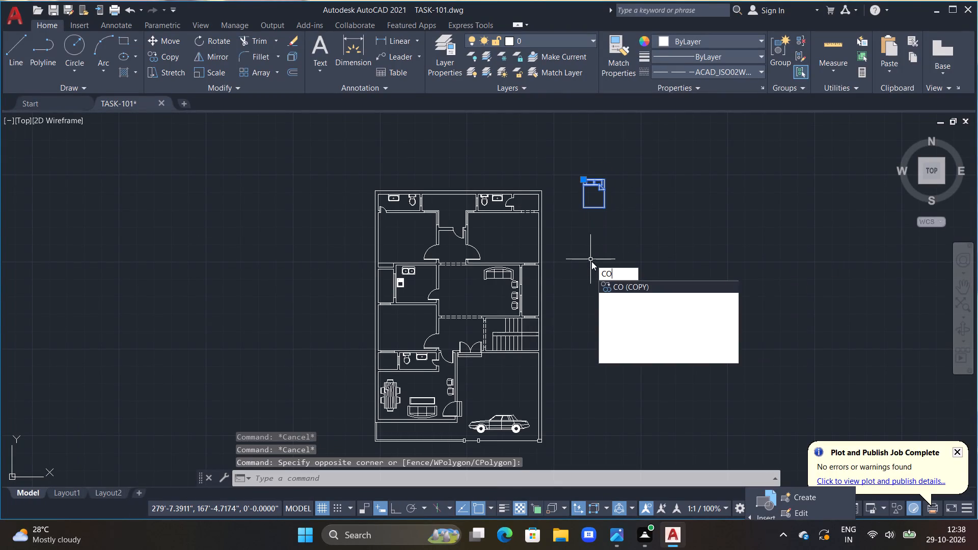
key("space")
left_click_drag(591, 205, 546, 230)
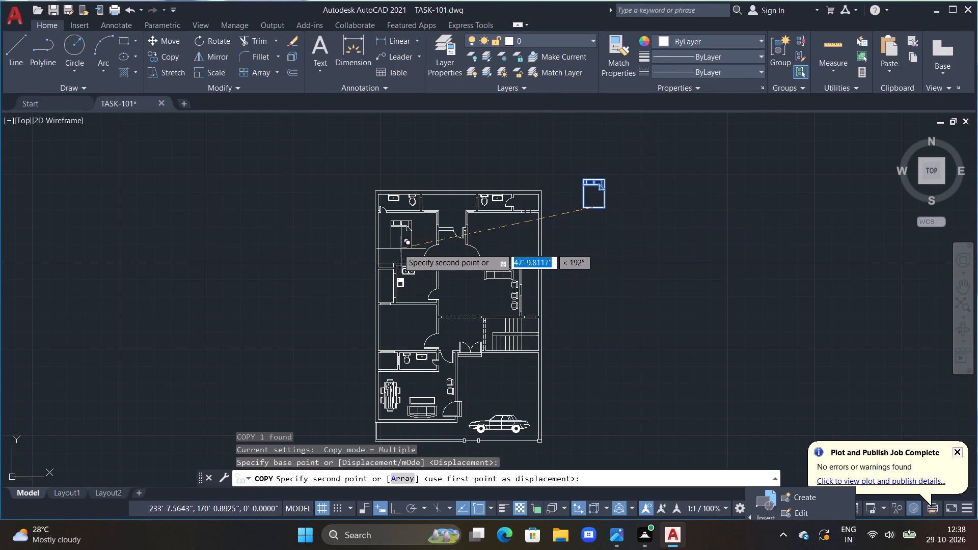
scroll(398, 243, "up", 2)
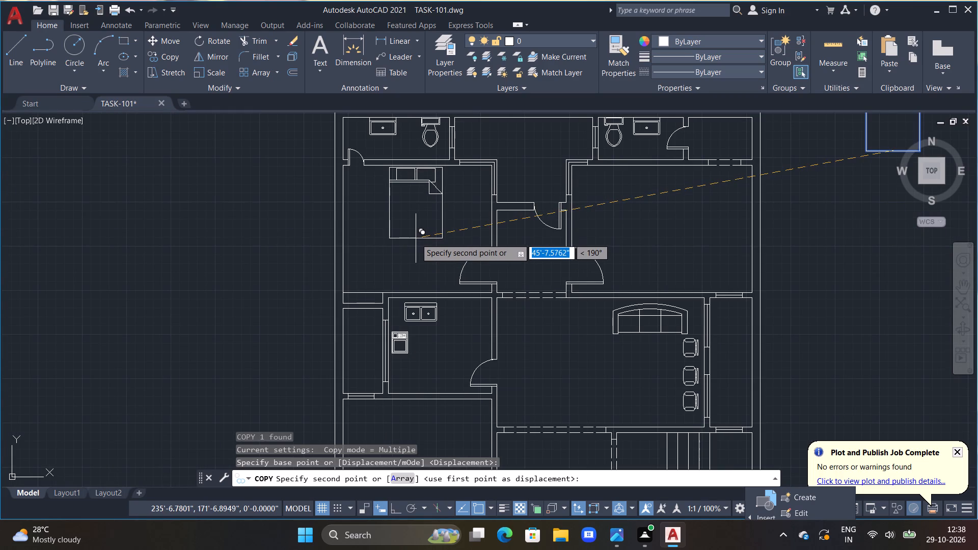
left_click(411, 236)
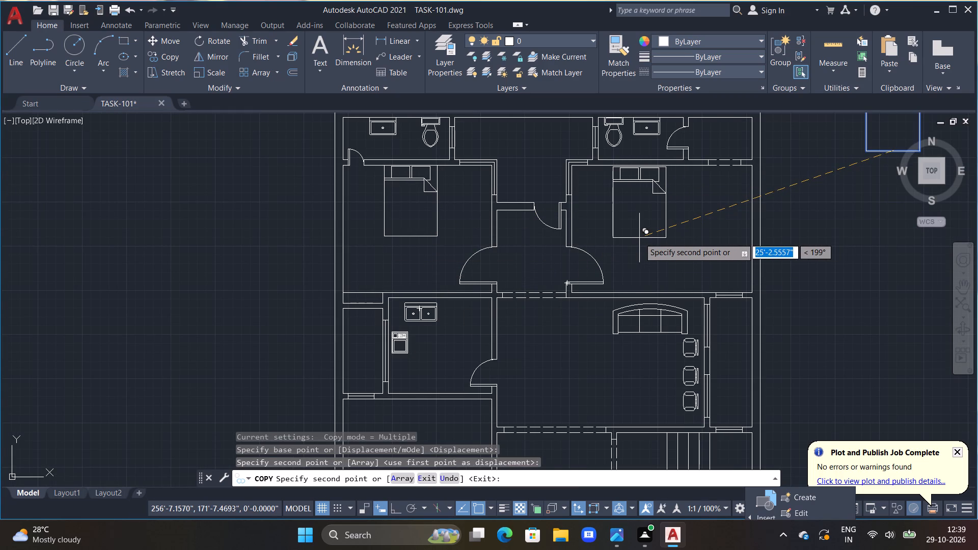
double_click(642, 237)
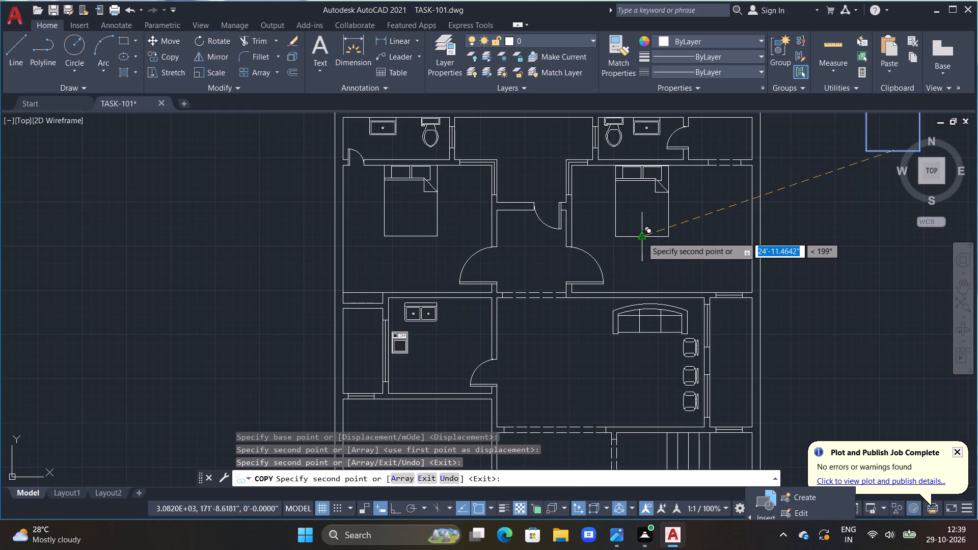
key("Escape")
Delete the spare bed block lying outside the plan to the northeast.
scroll(777, 238, "down", 2)
middle_click(652, 250)
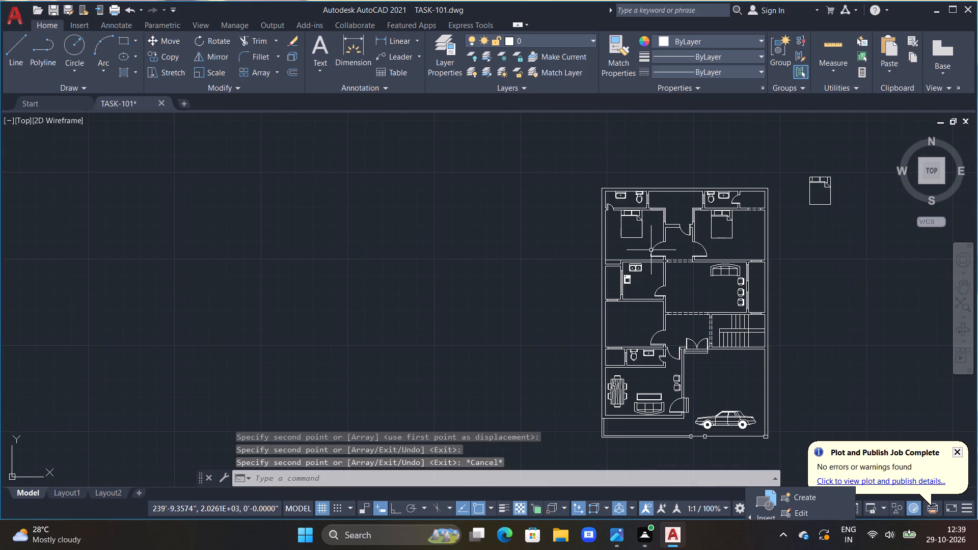
middle_click_drag(705, 265, 622, 230)
left_click_drag(714, 133, 802, 200)
left_click_drag(753, 129, 725, 182)
key("Delete")
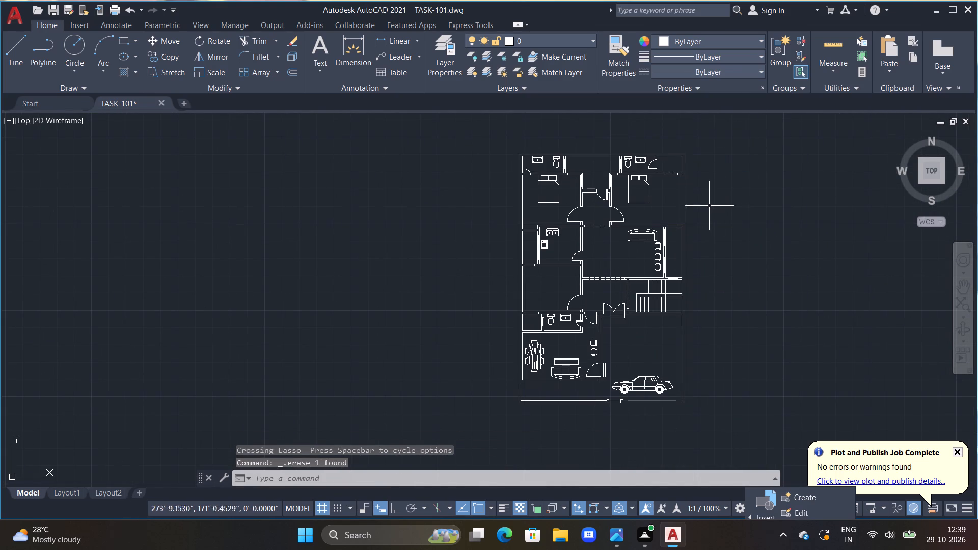
key("Escape")
key("Escape")
key("Escape")
Add multiline text reading BED ROOM below the bed in the west bedroom, indented from the text frame's edge.
scroll(576, 182, "up", 1)
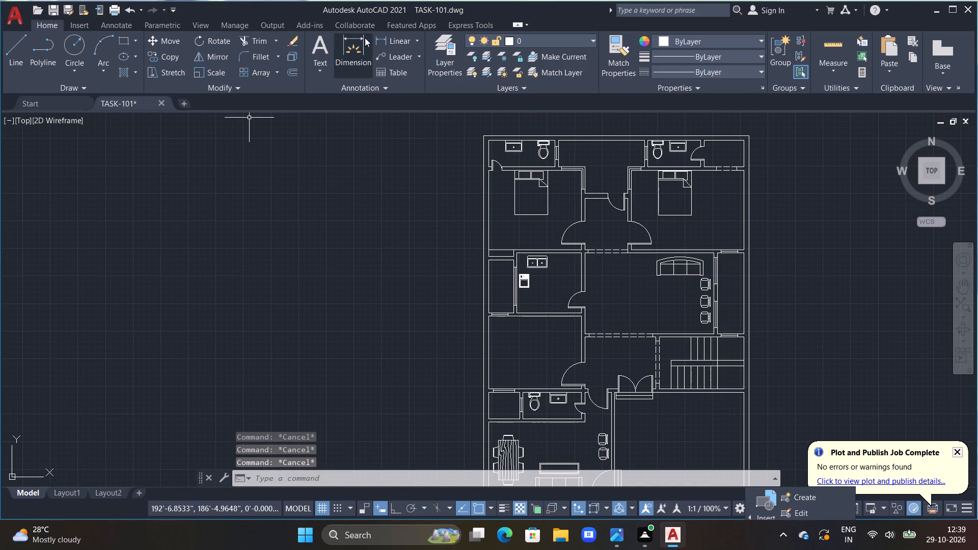
left_click(320, 48)
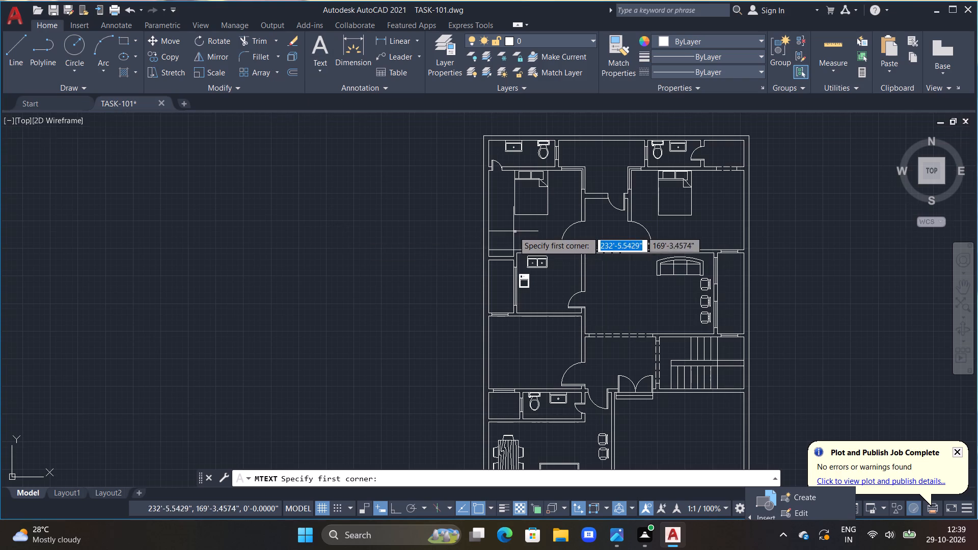
scroll(513, 231, "up", 2)
left_click_drag(492, 208, 509, 228)
left_click(601, 229)
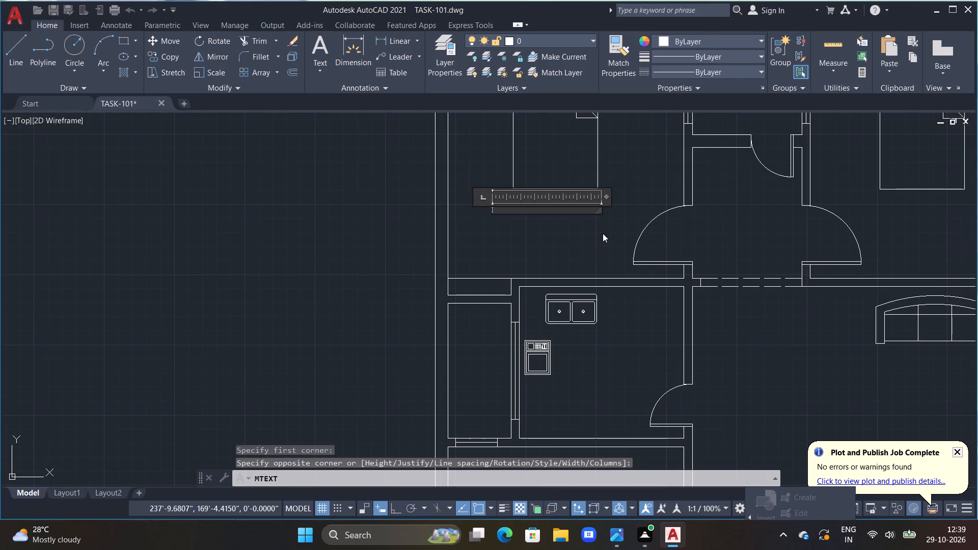
key("space")
key("space")
key("space")
key("space")
key("space")
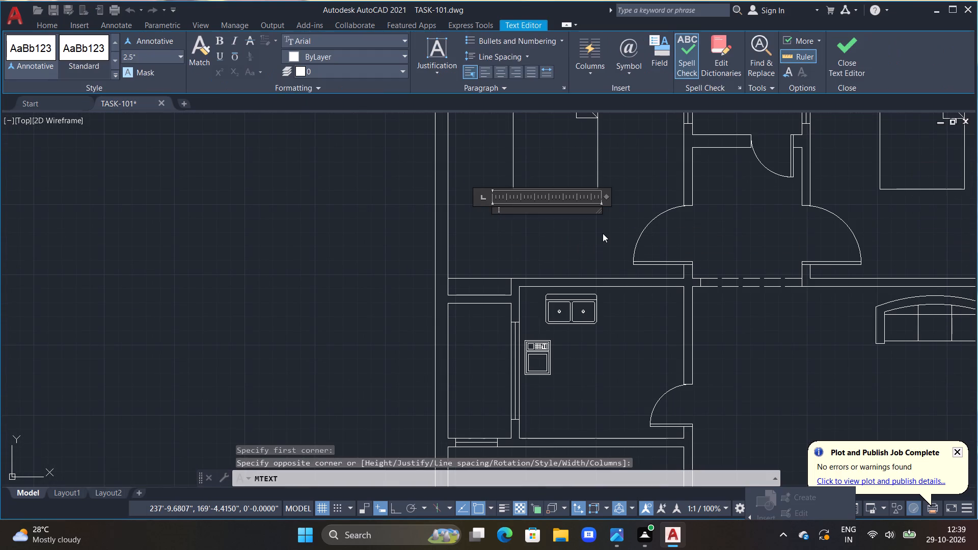
key("space")
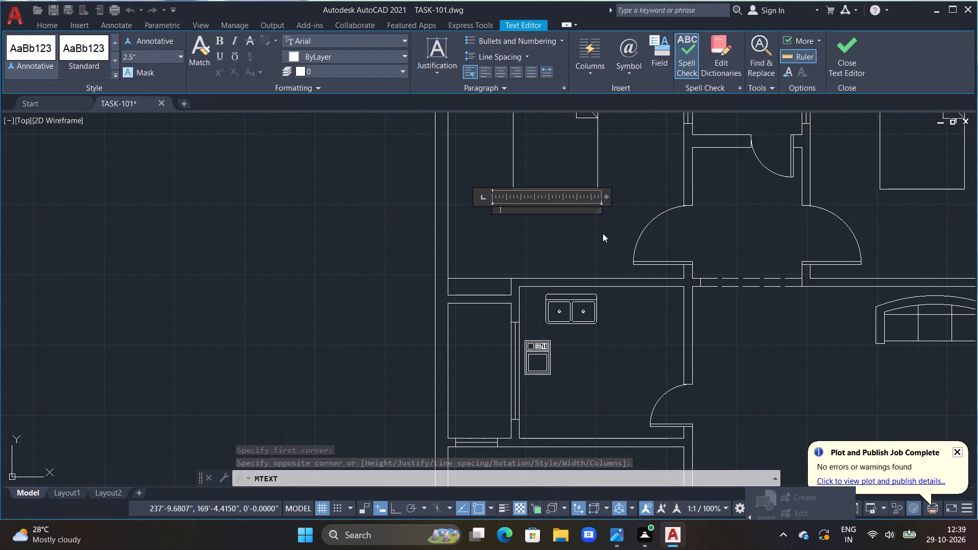
type("BED ROOM")
key("Return")
Add a second line reading 14'0"X12'0" aligned under BED ROOM and finish the text.
scroll(595, 238, "up", 3)
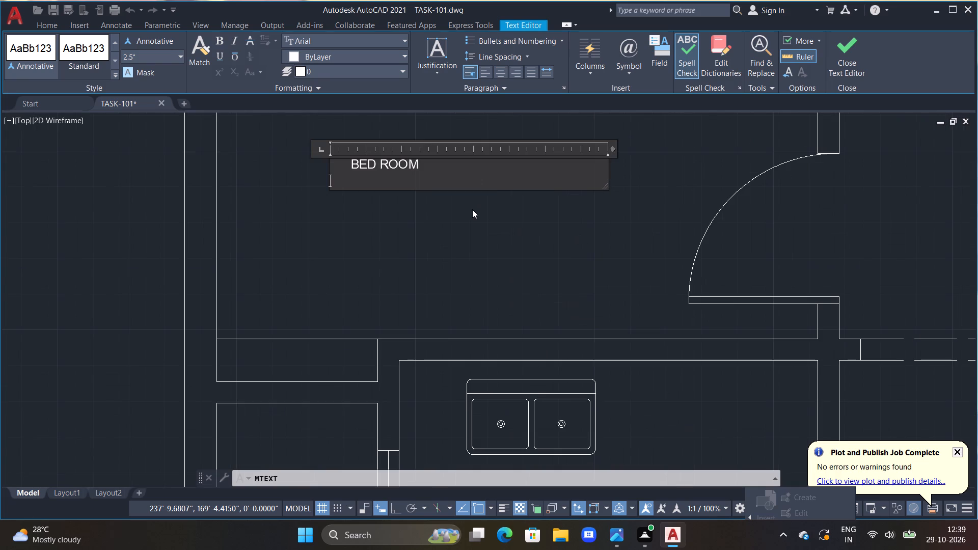
key("space")
key("space")
key("space")
type("14'")
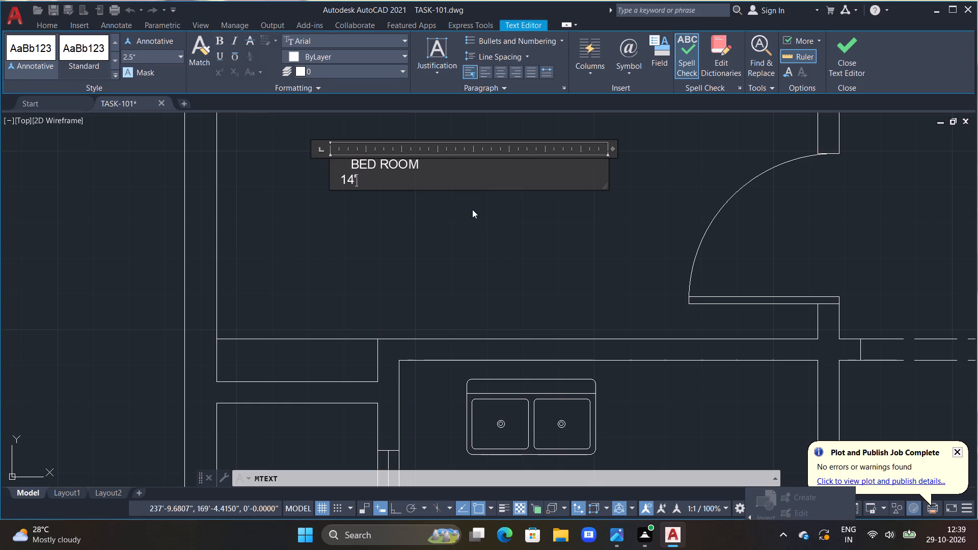
type("0\"X12'0\"")
left_click(340, 182)
key("space")
key("space")
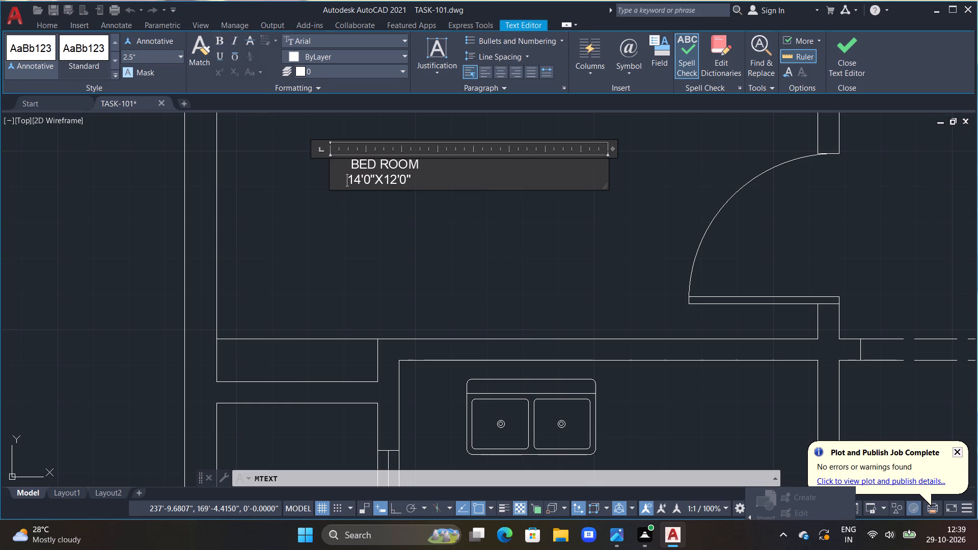
key("space")
key("space")
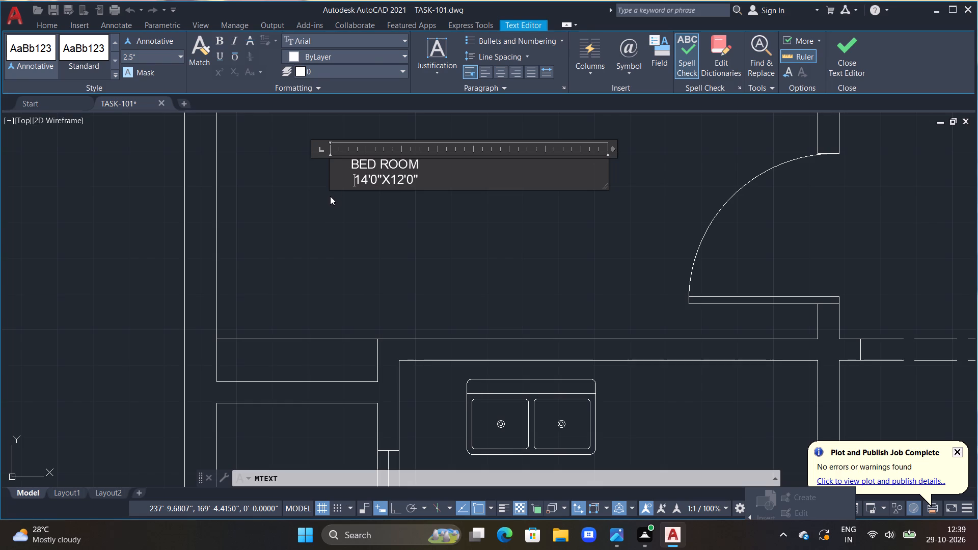
left_click(330, 198)
Set the text height of the west bedroom label to 6".
left_click(361, 182)
right_click(362, 182)
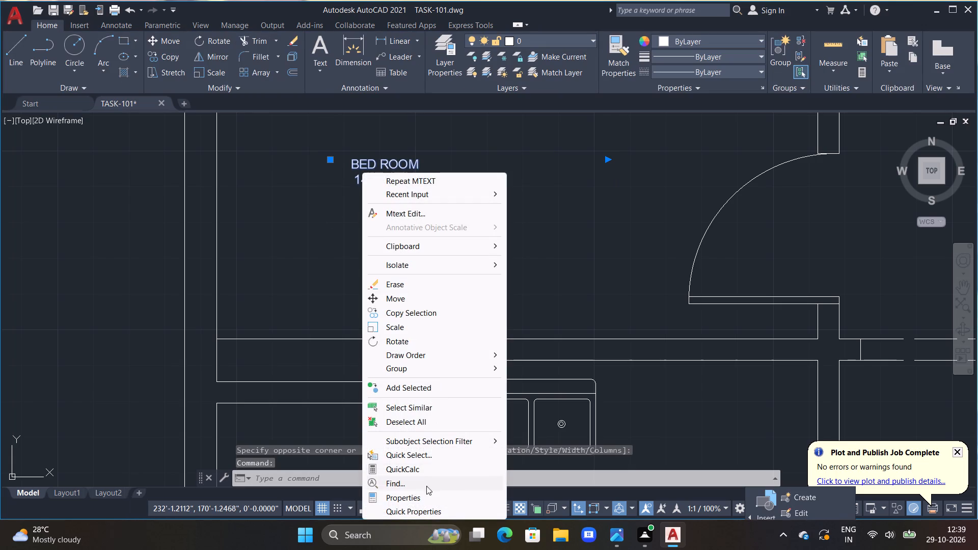
left_click(425, 499)
left_click(112, 302)
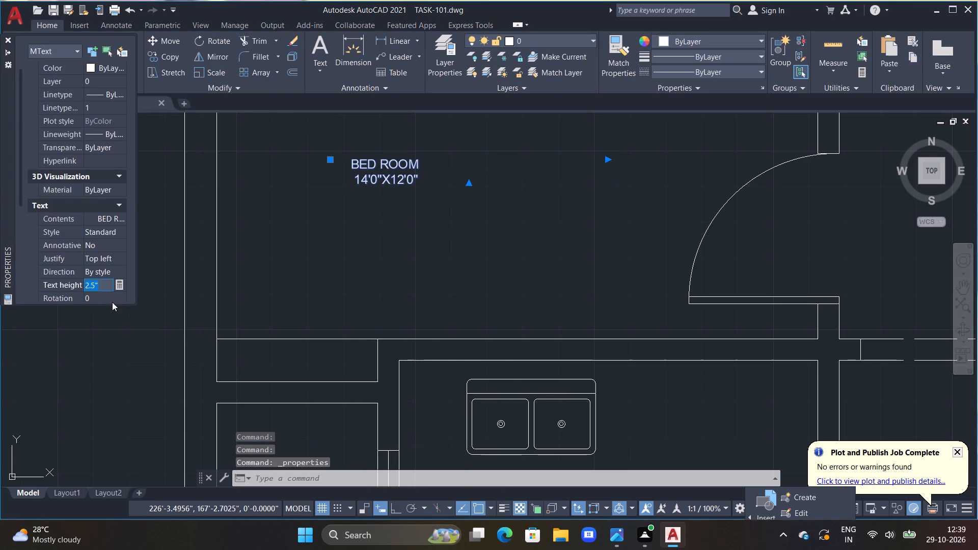
key("BackSpace")
type("6\"")
key("Return")
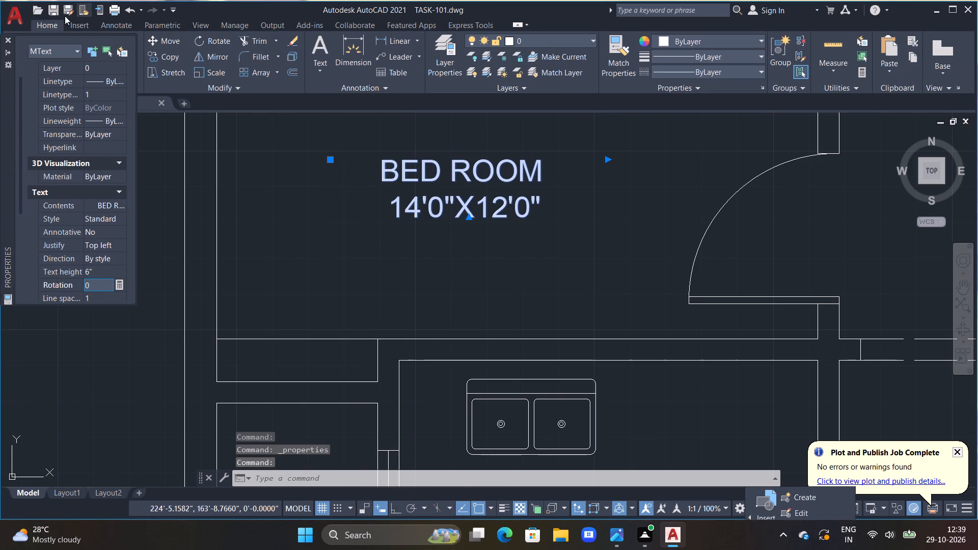
left_click(8, 36)
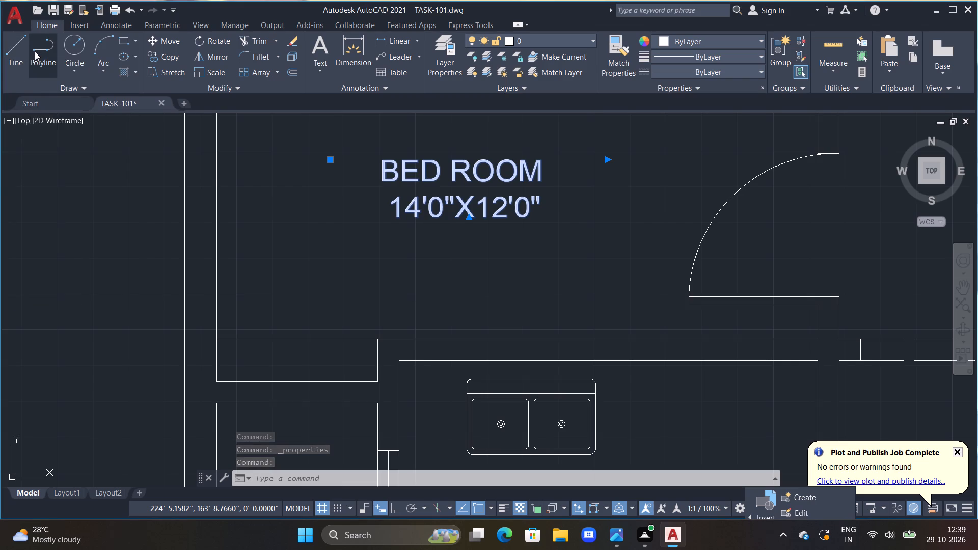
key("Escape")
key("Escape")
Copy the BED ROOM 14'0"X12'0" label from the west bedroom into the northwest bathroom, below the washbasin.
scroll(458, 217, "down", 2)
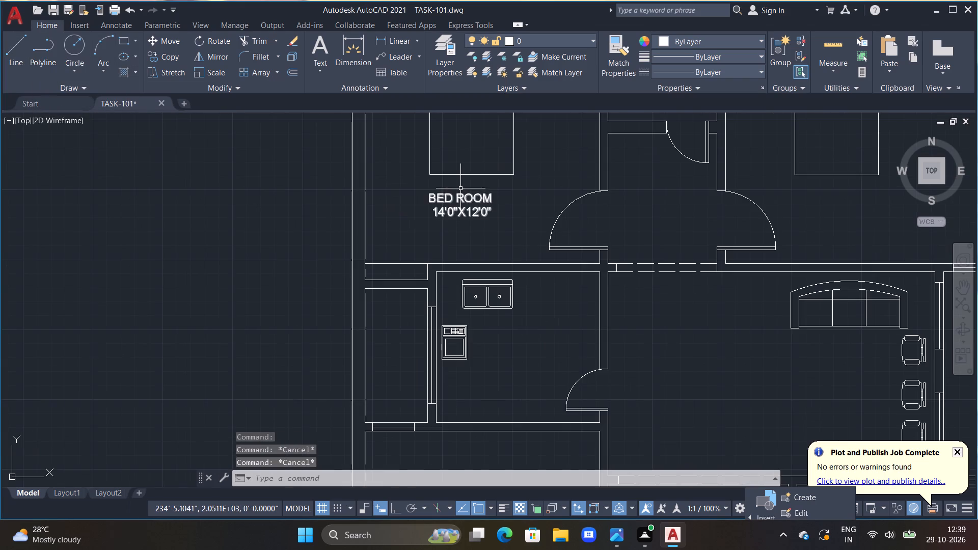
middle_click_drag(464, 200, 440, 280)
scroll(440, 280, "down", 1)
scroll(439, 279, "up", 1)
left_click(439, 279)
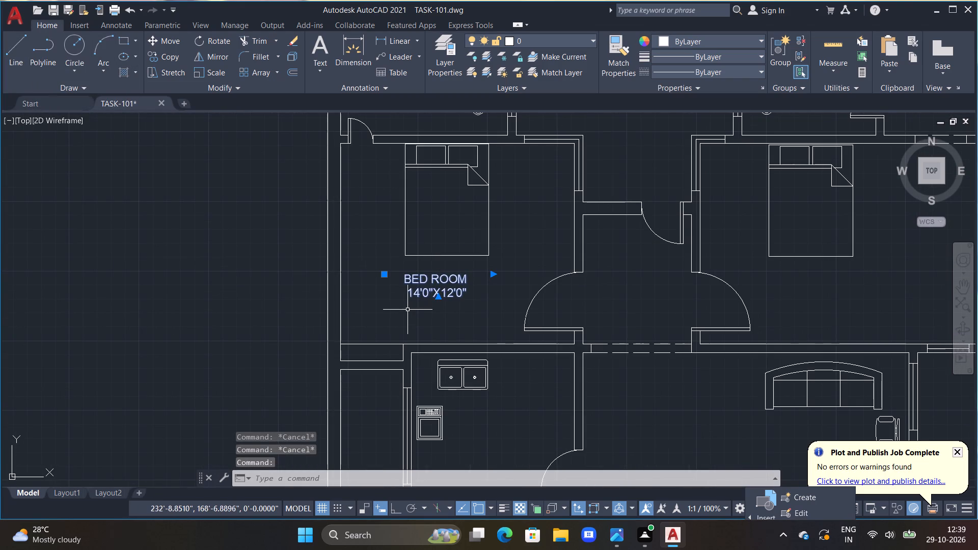
type("CO")
key("space")
left_click(406, 310)
left_click_drag(413, 305, 427, 295)
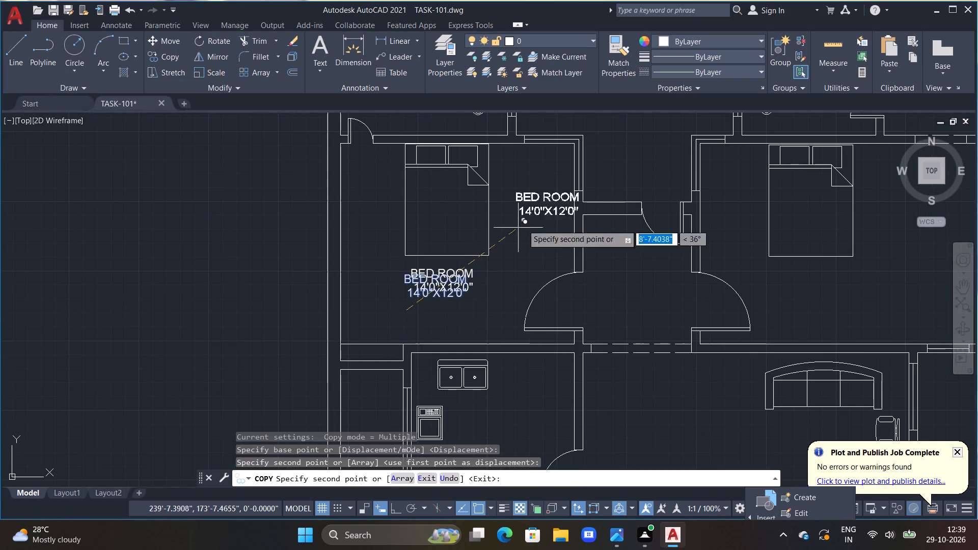
scroll(609, 175, "up", 1)
scroll(461, 222, "down", 2)
scroll(375, 184, "up", 2)
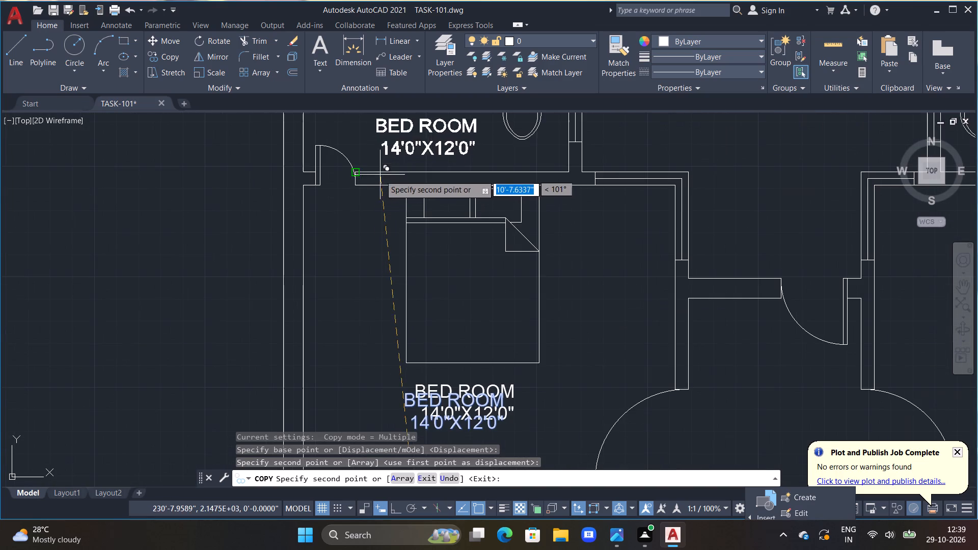
scroll(393, 230, "down", 1)
scroll(402, 174, "up", 1)
middle_click_drag(402, 180, 382, 272)
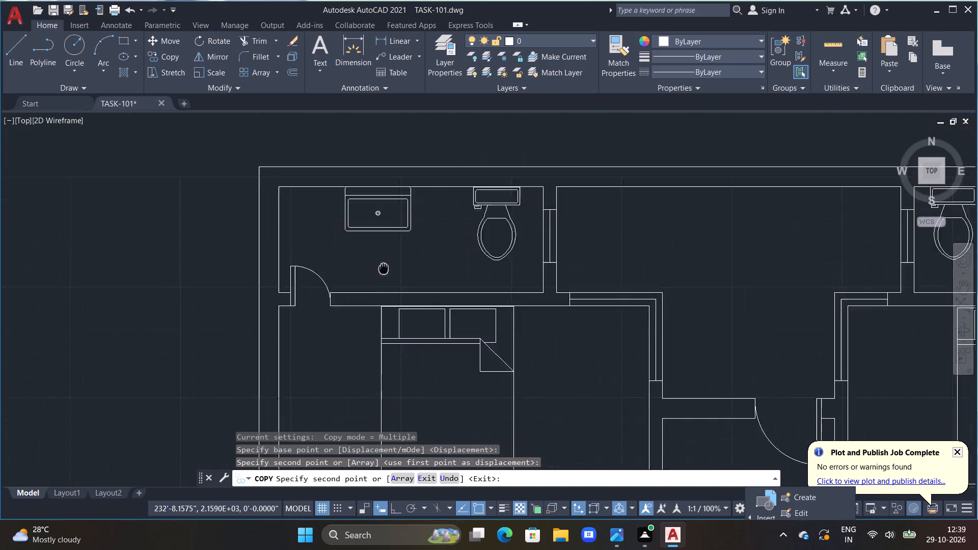
middle_click_drag(382, 272, 377, 297)
scroll(381, 302, "up", 1)
double_click(346, 343)
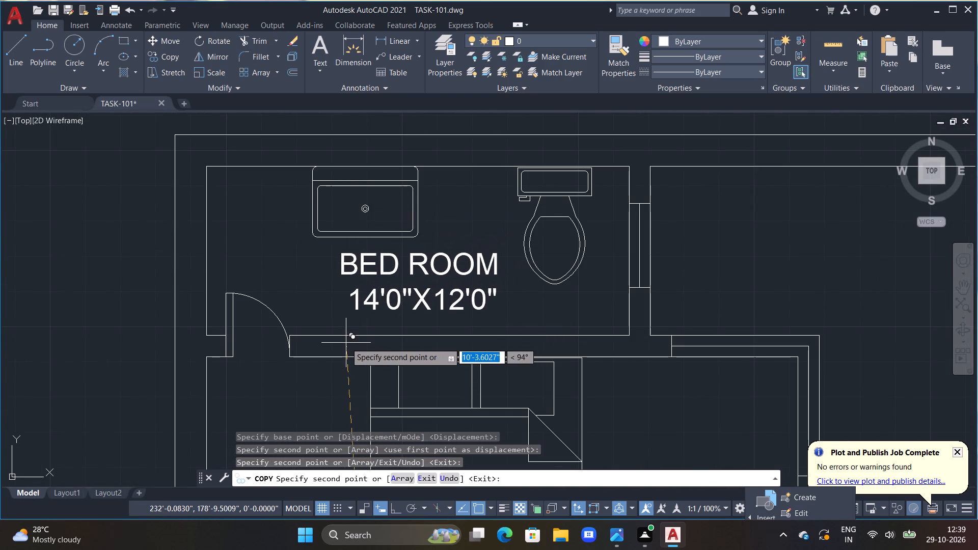
Copy the BED ROOM label into the north middle room, the passage between the bedrooms, the east bedroom, the northeast bathroom and the northeast corner room.
scroll(378, 332, "down", 2)
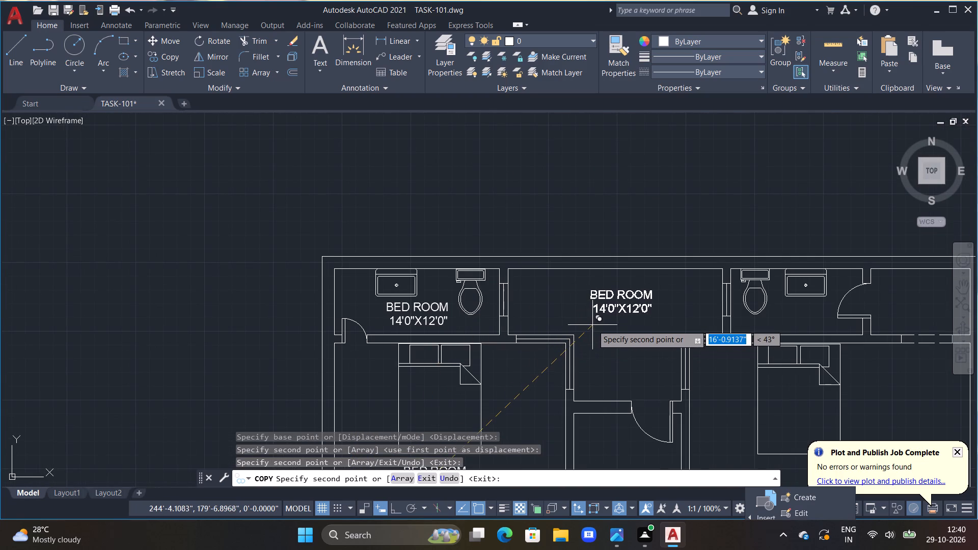
left_click(592, 325)
scroll(605, 395, "down", 1)
middle_click_drag(605, 395, 554, 282)
left_click(552, 358)
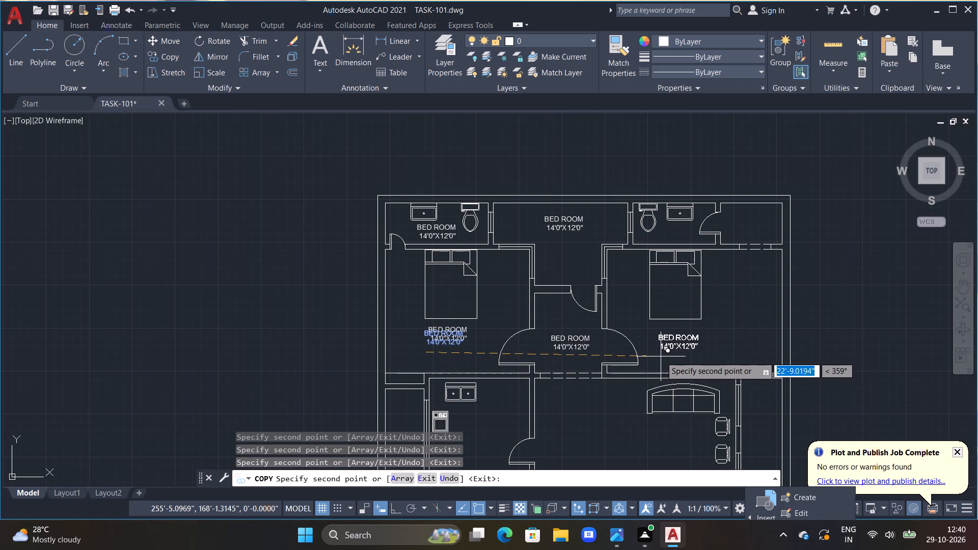
left_click(661, 356)
scroll(662, 243, "up", 2)
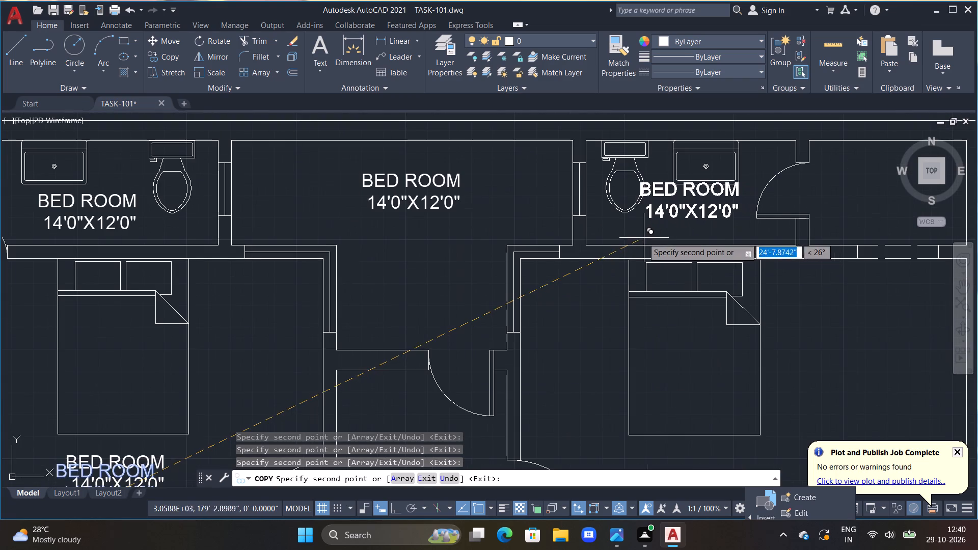
double_click(642, 244)
scroll(727, 237, "down", 1)
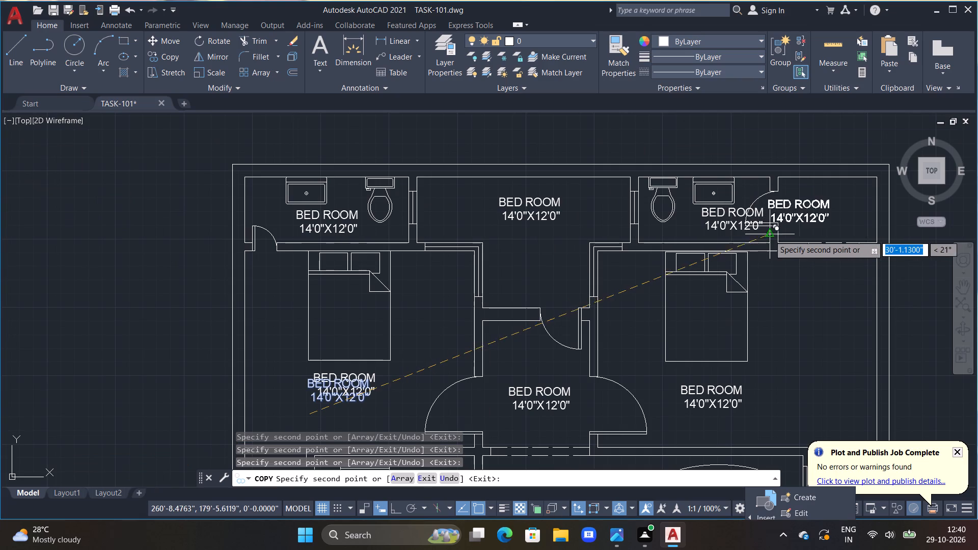
left_click(789, 233)
Place further copies of the label in the narrow room west of the kitchen, the kitchen, and the empty west room south of it.
scroll(642, 248, "down", 2)
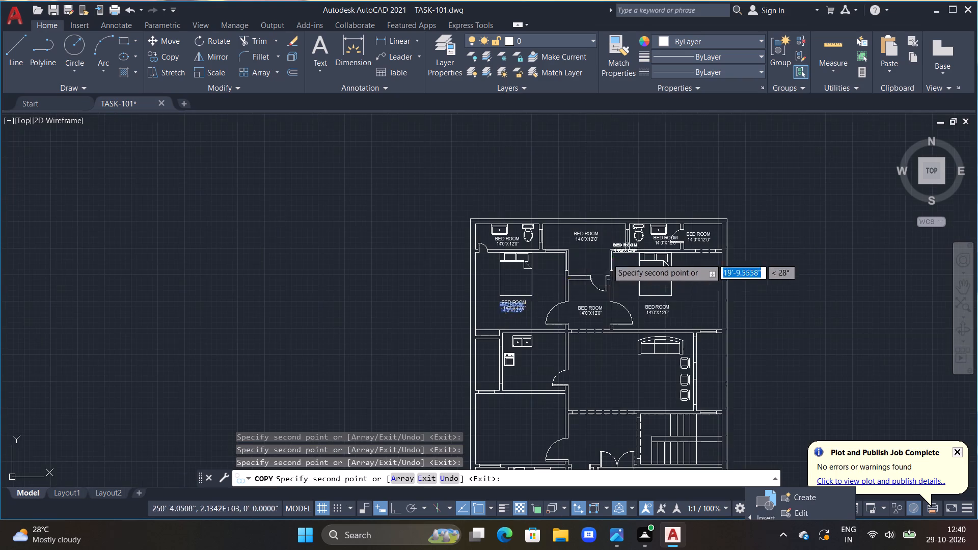
middle_click_drag(547, 318, 519, 197)
scroll(491, 270, "up", 1)
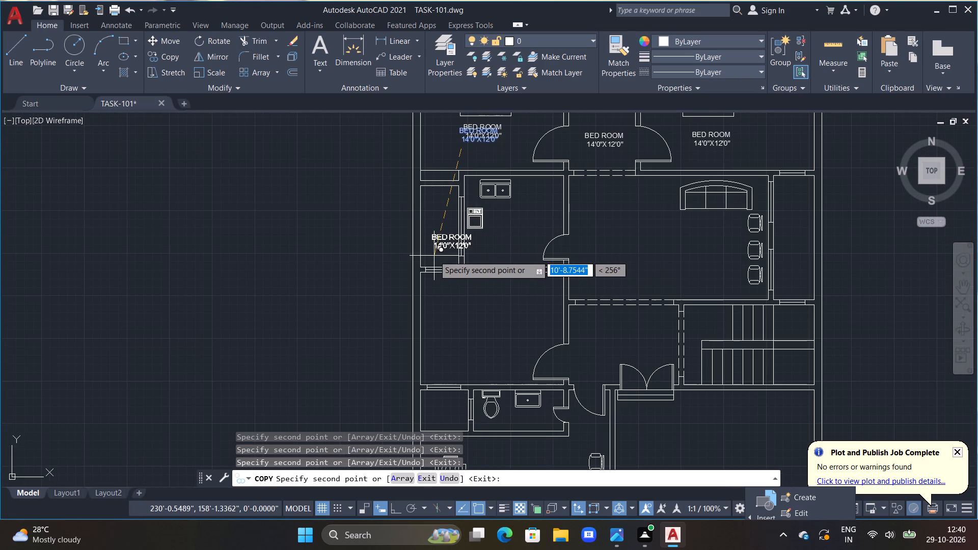
scroll(430, 260, "up", 1)
left_click(412, 231)
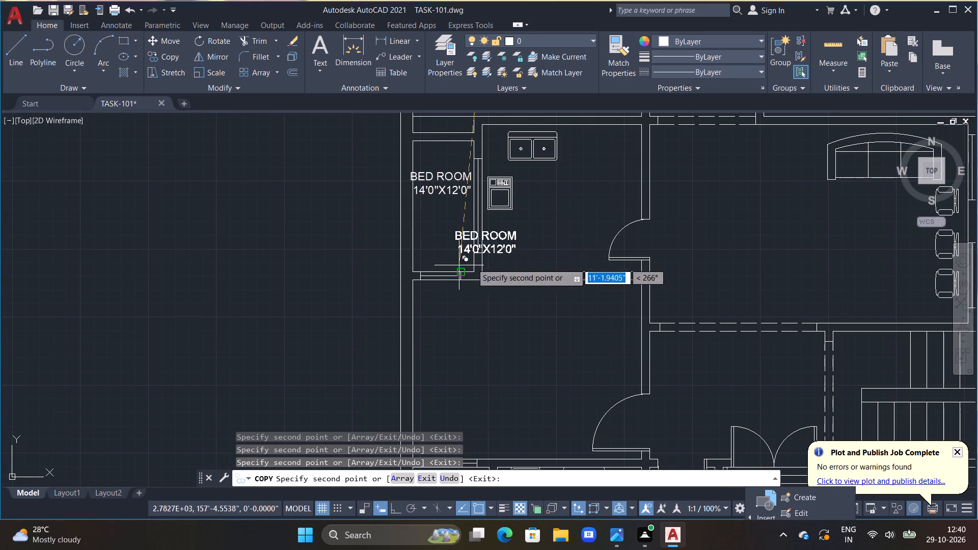
left_click(540, 222)
scroll(697, 223, "down", 2)
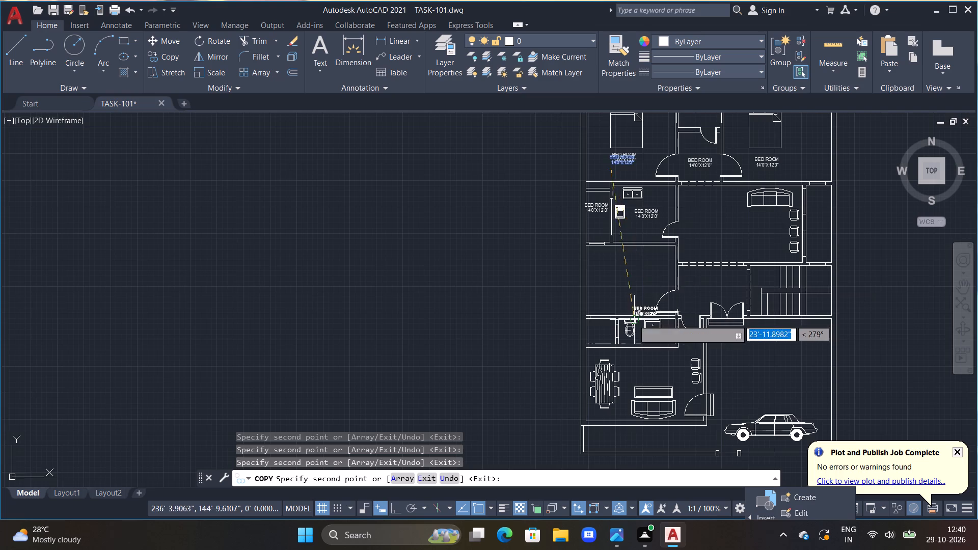
middle_click_drag(621, 280, 606, 179)
left_click(595, 184)
Copy the label into the small southwest room, its adjoining bathroom, the dining room, the car porch, the double-door lobby and the south front strip.
scroll(579, 248, "up", 1)
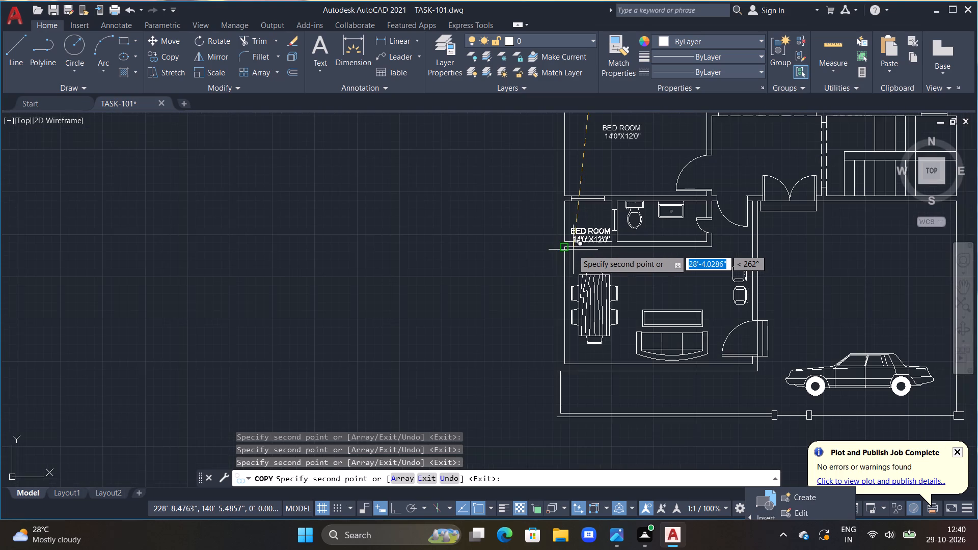
left_click(569, 236)
left_click(649, 239)
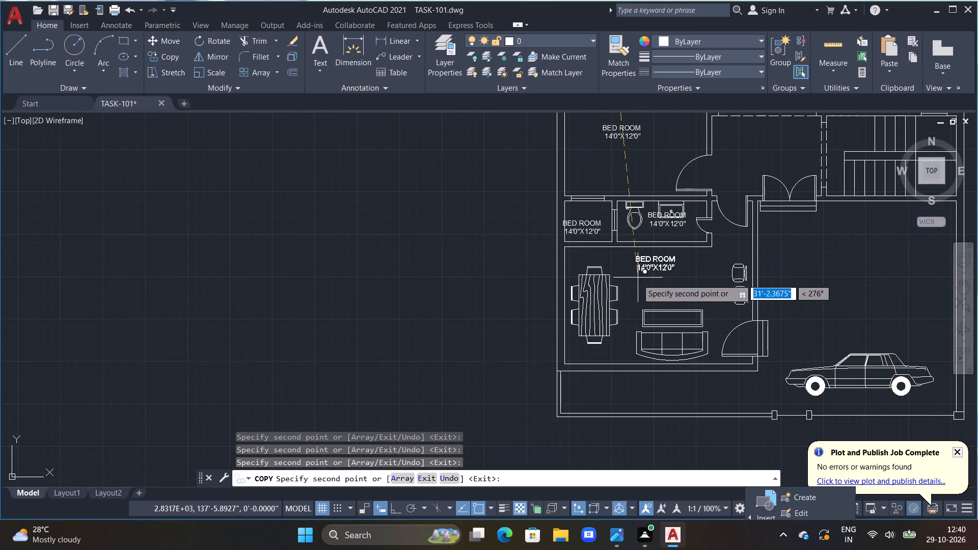
left_click(641, 293)
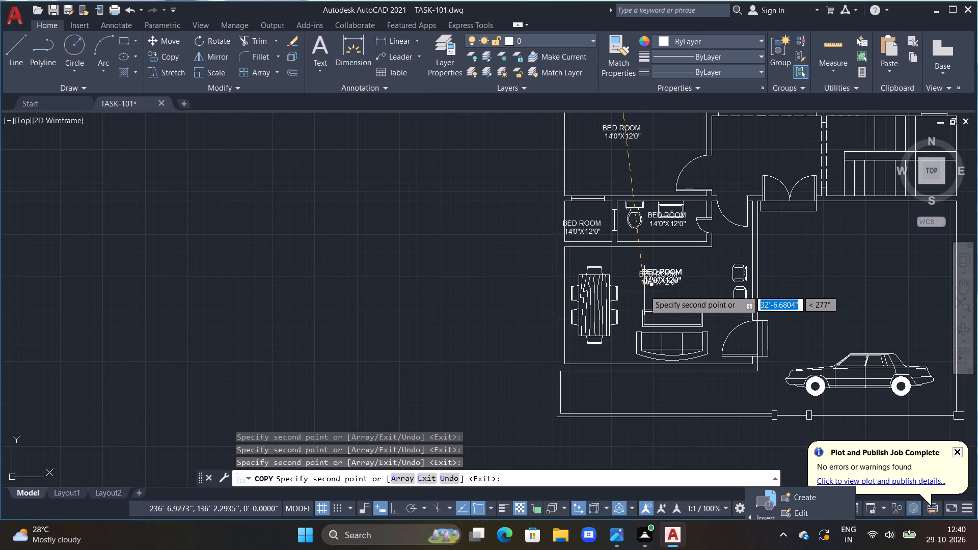
left_click(789, 288)
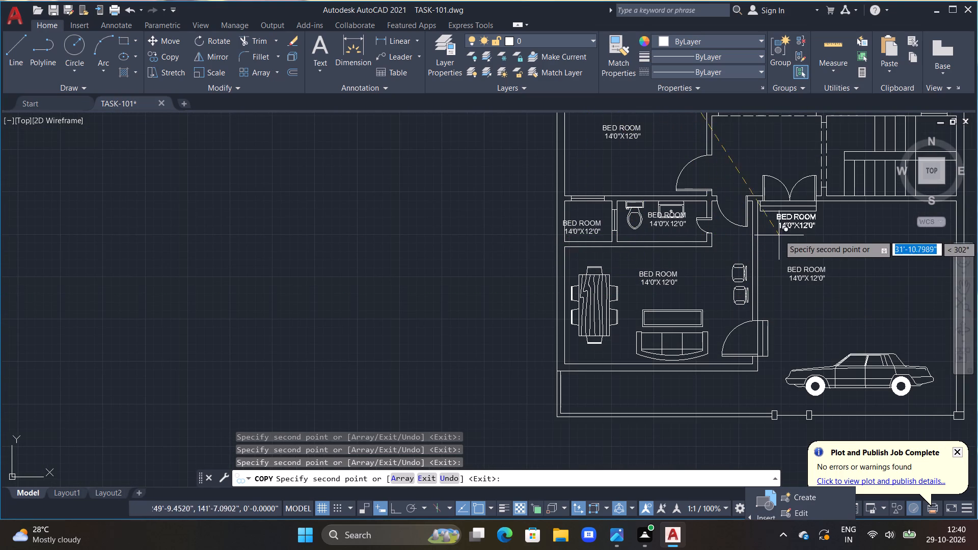
left_click(737, 161)
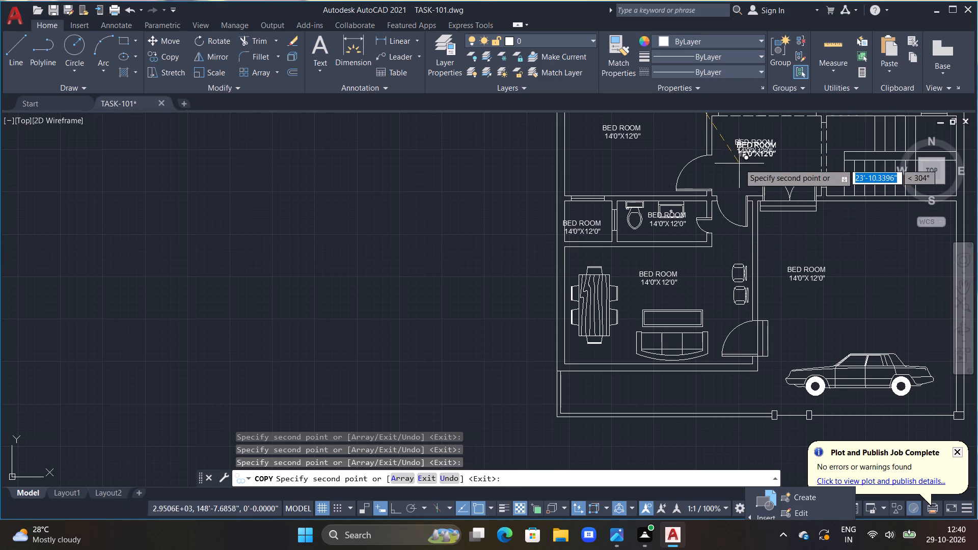
left_click(605, 405)
Copy the label into the staircase area, the living hall with the sofa and the narrow east strip, and finish copying.
scroll(698, 291, "down", 2)
middle_click_drag(735, 251, 610, 309)
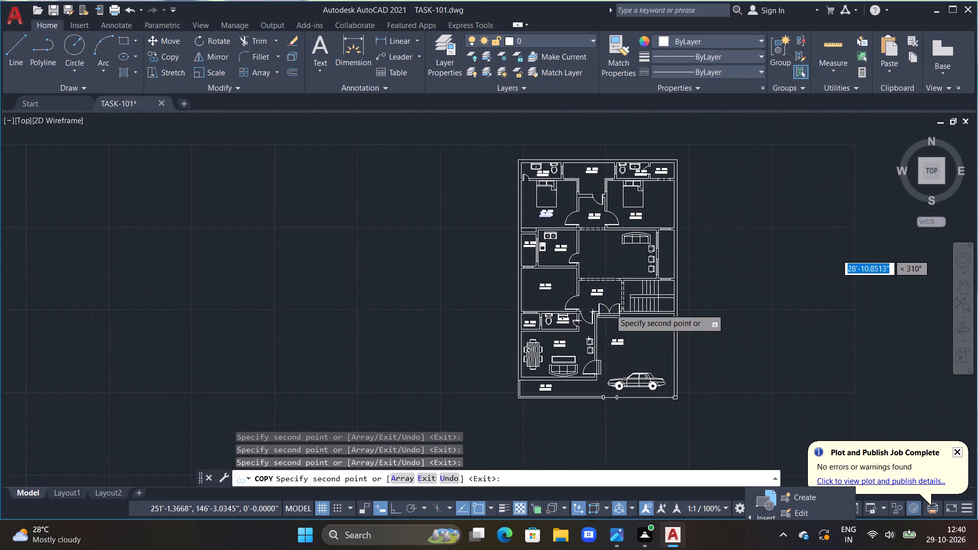
scroll(638, 283, "up", 4)
left_click(581, 357)
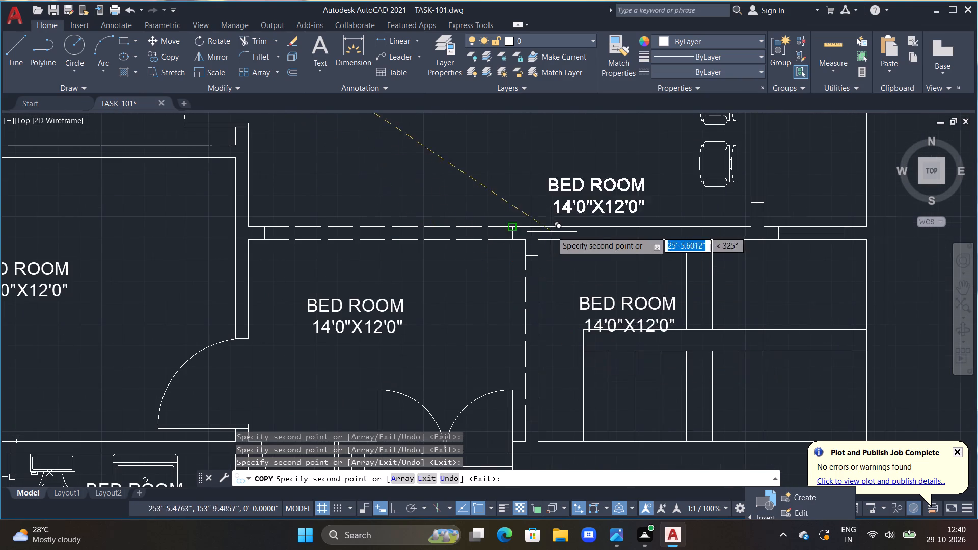
scroll(552, 231, "down", 3)
left_click(532, 204)
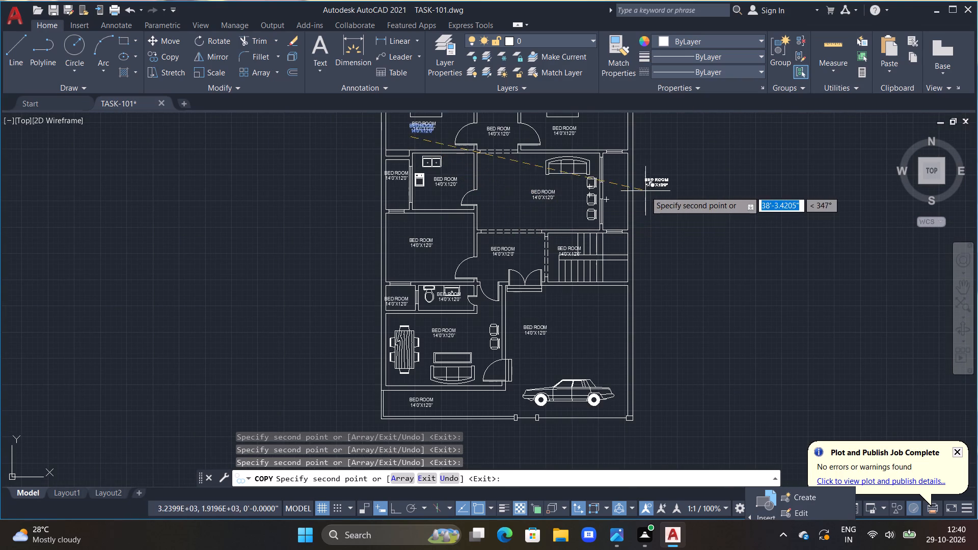
scroll(607, 205, "up", 2)
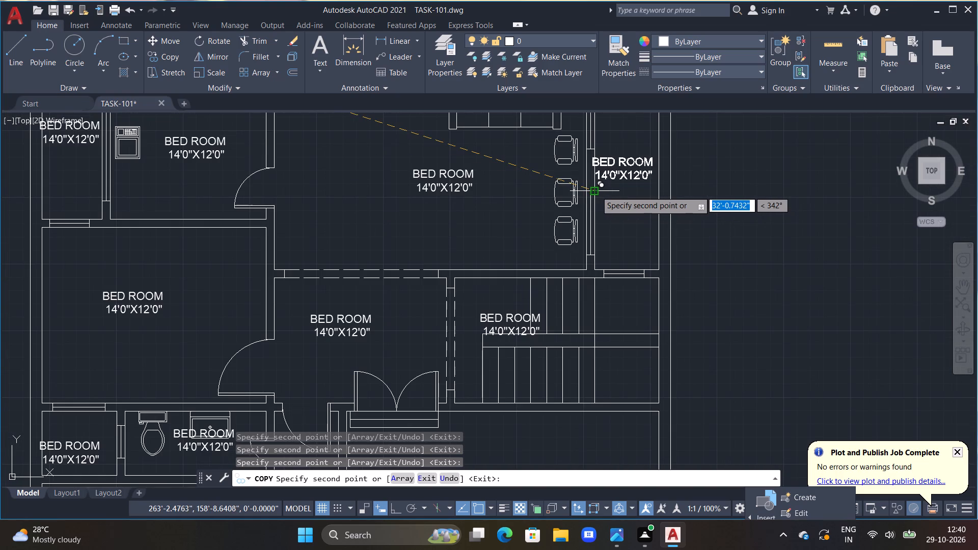
left_click(598, 193)
scroll(600, 192, "down", 2)
scroll(557, 157, "down", 2)
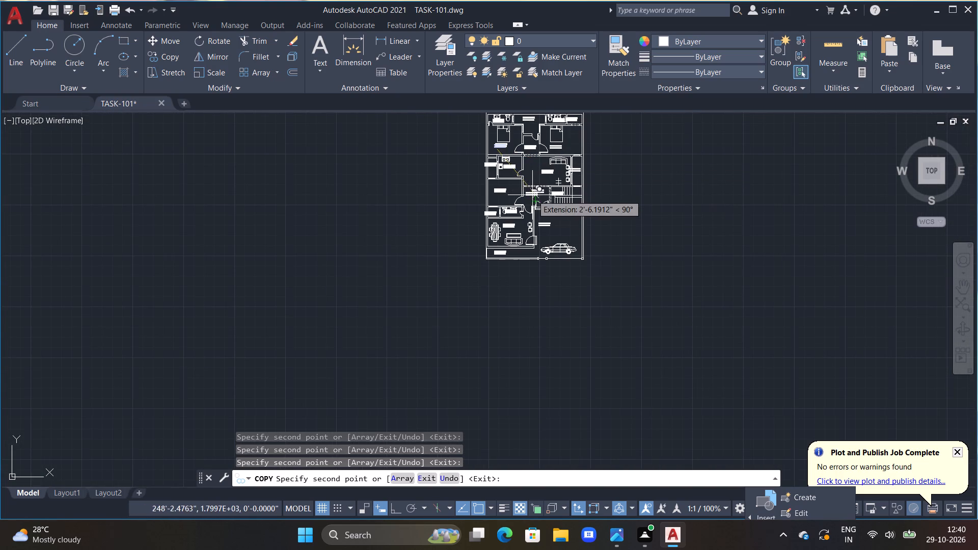
key("Escape")
Replace both lines of the northwest bathroom's label with BATH ROOM, indented from the text frame's edge.
scroll(455, 117, "down", 1)
middle_click_drag(484, 124, 485, 280)
middle_click(485, 282)
scroll(482, 279, "up", 5)
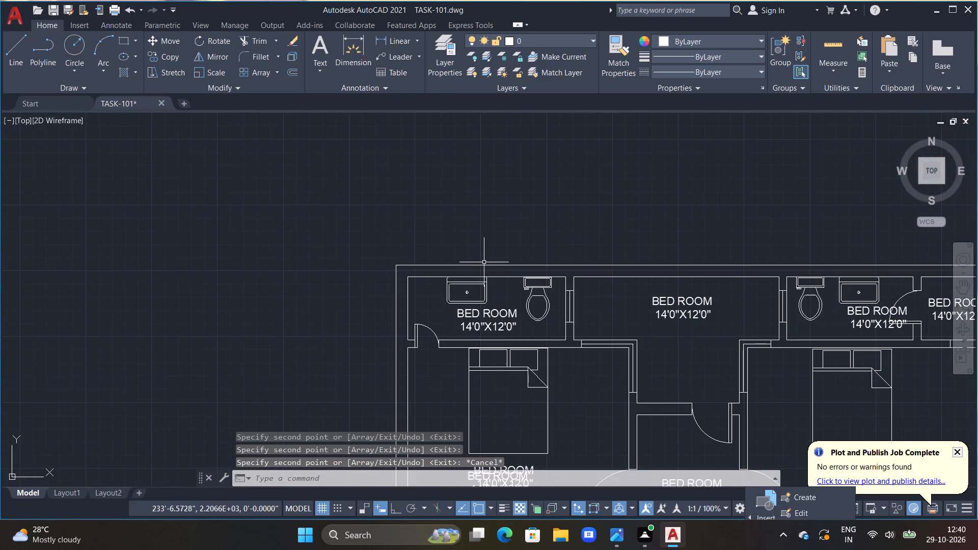
scroll(487, 332, "up", 2)
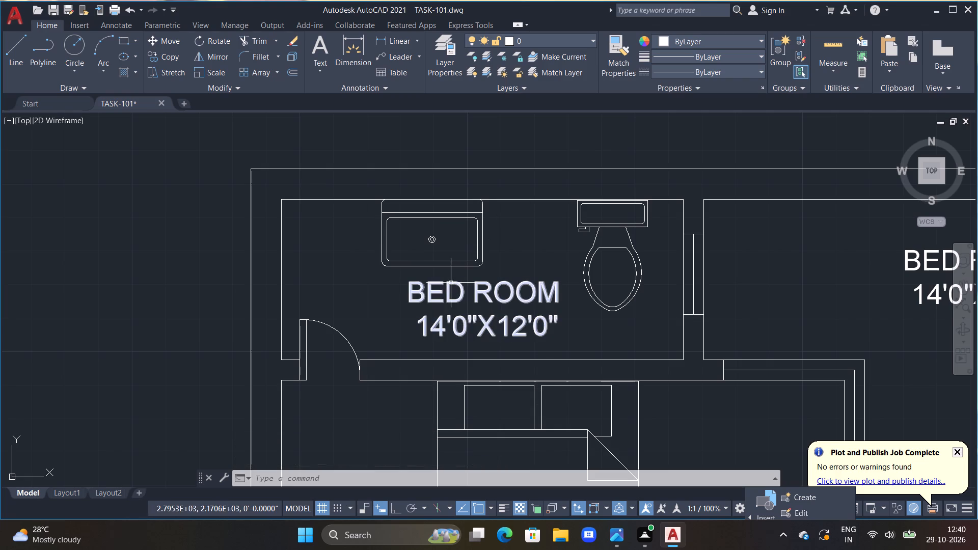
triple_click(484, 323)
left_click(484, 323)
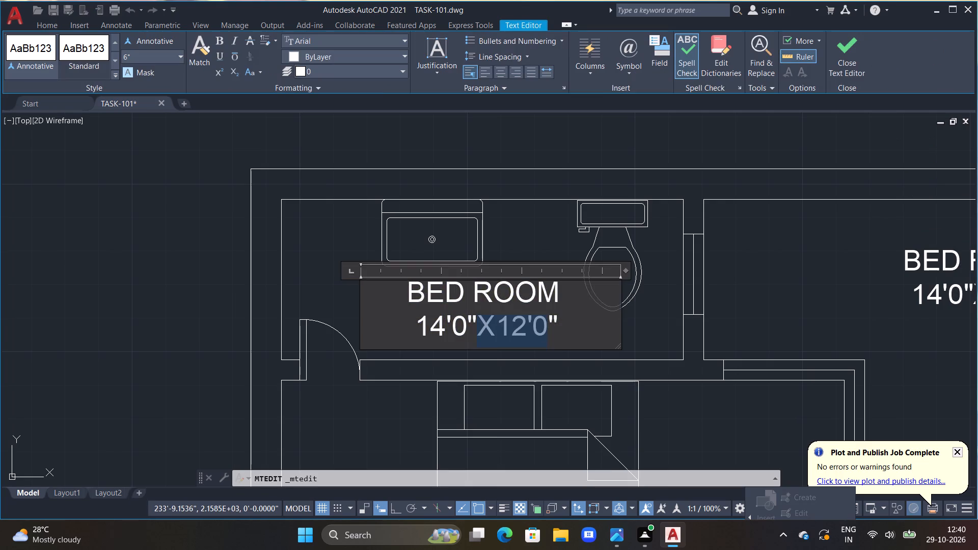
left_click(557, 318)
key("BackSpace")
key("BackSpace")
key("BackSpace")
key("BackSpace")
key("BackSpace")
key("BackSpace")
key("BackSpace")
key("BackSpace")
key("BackSpace")
key("BackSpace")
key("BackSpace")
key("BackSpace")
key("BackSpace")
key("BackSpace")
key("BackSpace")
key("BackSpace")
key("BackSpace")
key("BackSpace")
key("BackSpace")
key("BackSpace")
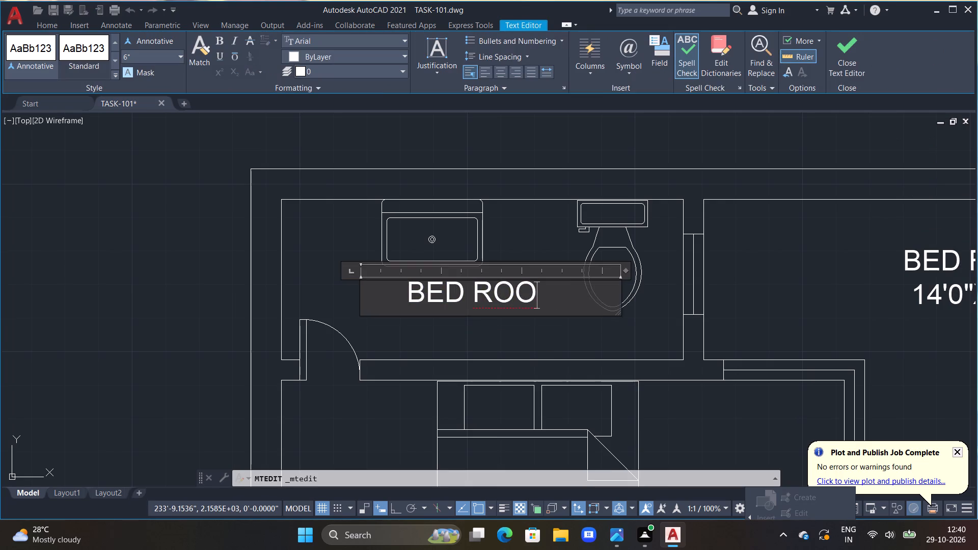
key("BackSpace")
key("BackSpace")
key("BackSpace")
key("BackSpace")
key("BackSpace")
key("BackSpace")
key("BackSpace")
key("BackSpace")
key("BackSpace")
key("BackSpace")
key("BackSpace")
key("BackSpace")
key("BackSpace")
key("BackSpace")
key("space")
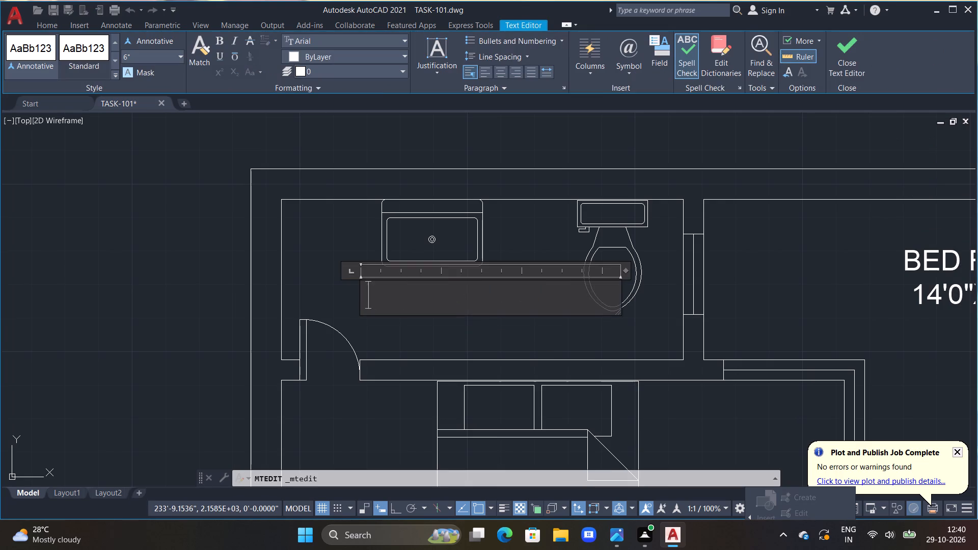
key("space")
key("space")
type("BATH ROOM")
Shorten the northwest bathroom's room name to BATH.
key("Return")
key("space")
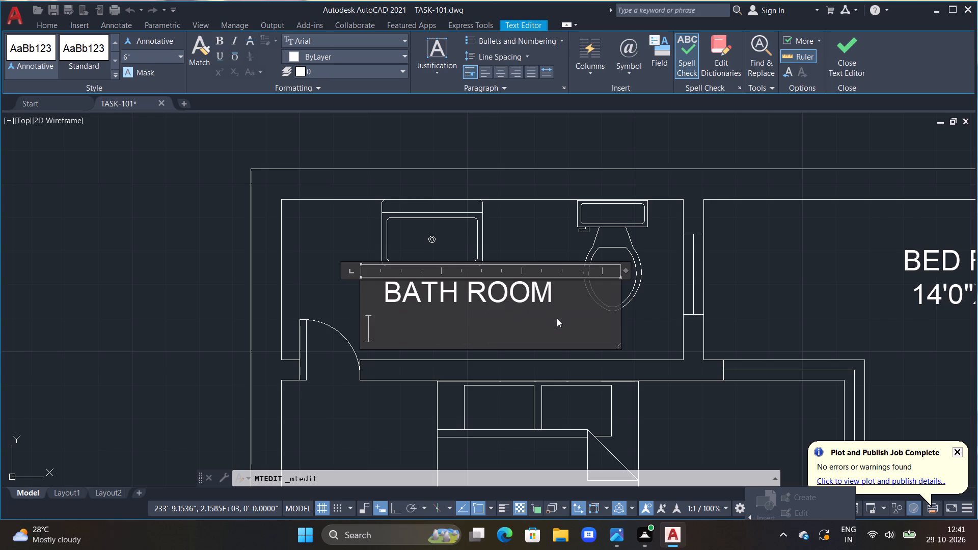
key("space")
key("space")
key("BackSpace")
key("BackSpace")
key("BackSpace")
key("BackSpace")
key("BackSpace")
key("BackSpace")
key("BackSpace")
key("BackSpace")
key("BackSpace")
key("BackSpace")
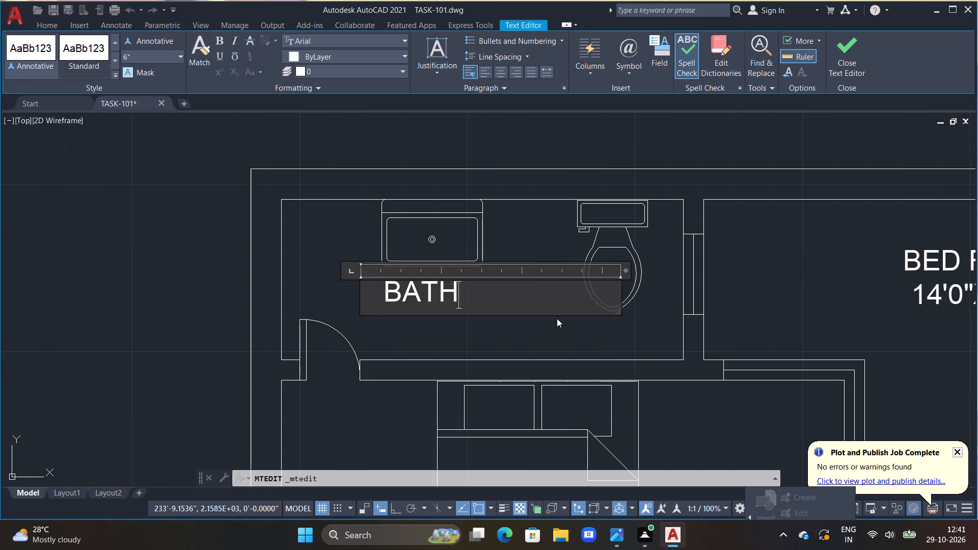
key("BackSpace")
type("TH")
Add a second line reading 10'0"X4'0" below BATH in the northwest bathroom's label.
key("Return")
key("space")
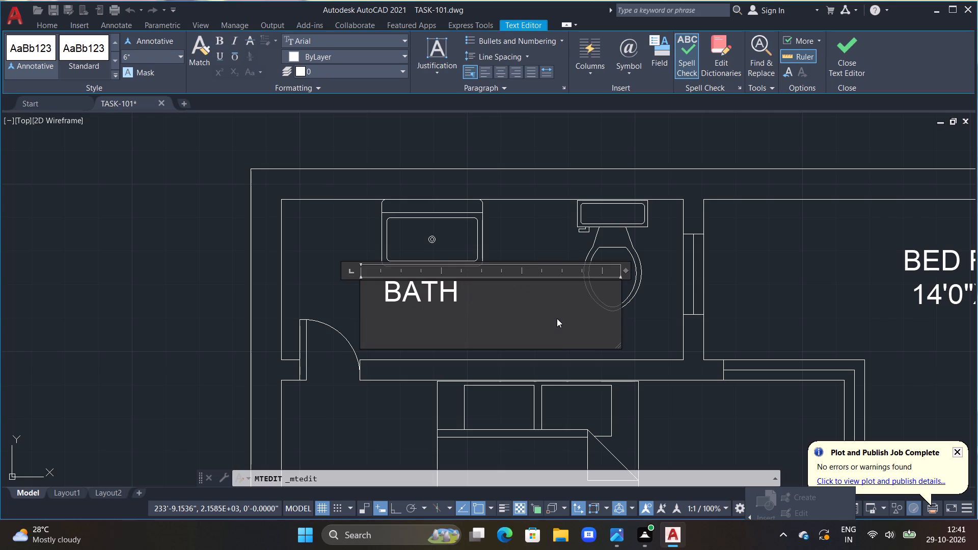
type("10'0\"X")
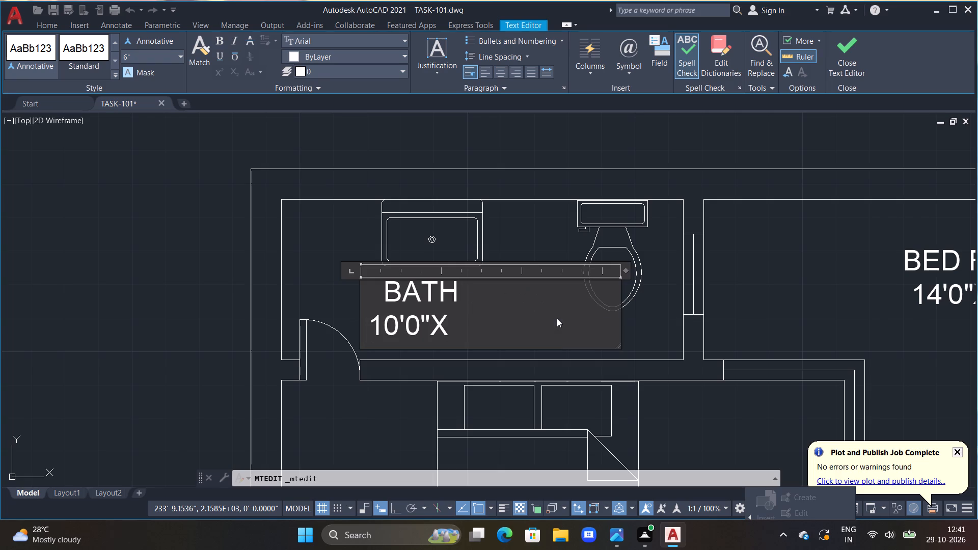
type("4'0\"")
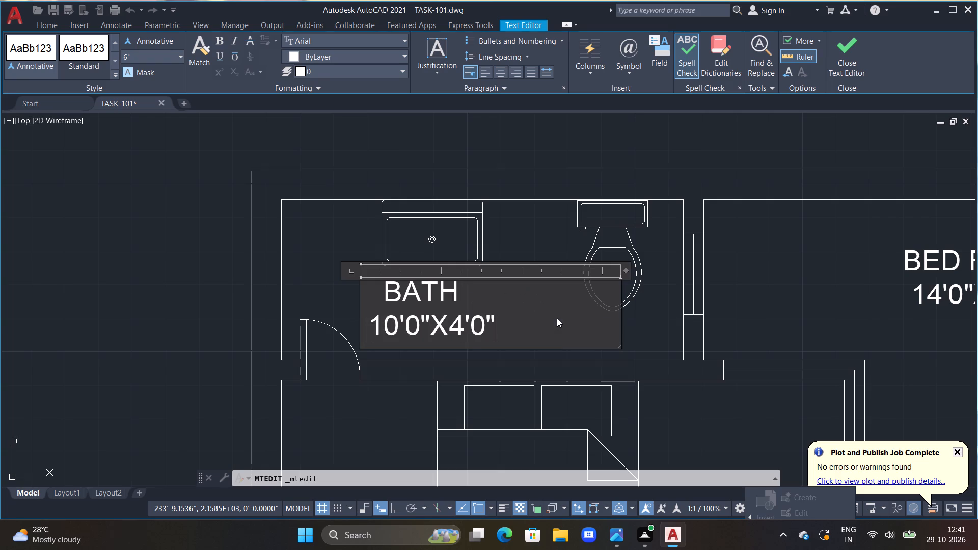
Indent BATH so it sits centred above the 10'0"X4'0" line, and finish the text.
left_click(383, 296)
key("space")
key("space")
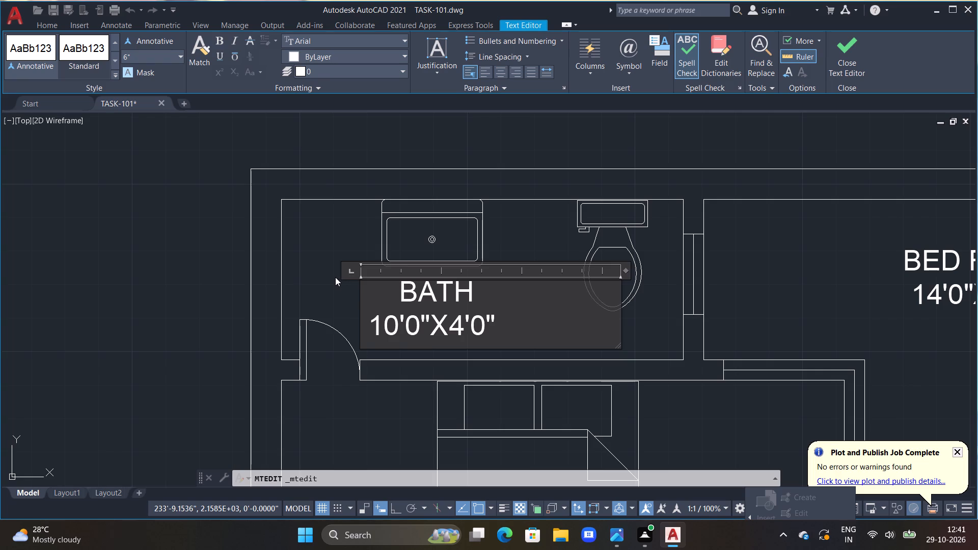
key("BackSpace")
left_click(325, 280)
Move the BATH label about 1'-11" east, between the washbasin and the toilet in the northwest bathroom.
left_click(453, 335)
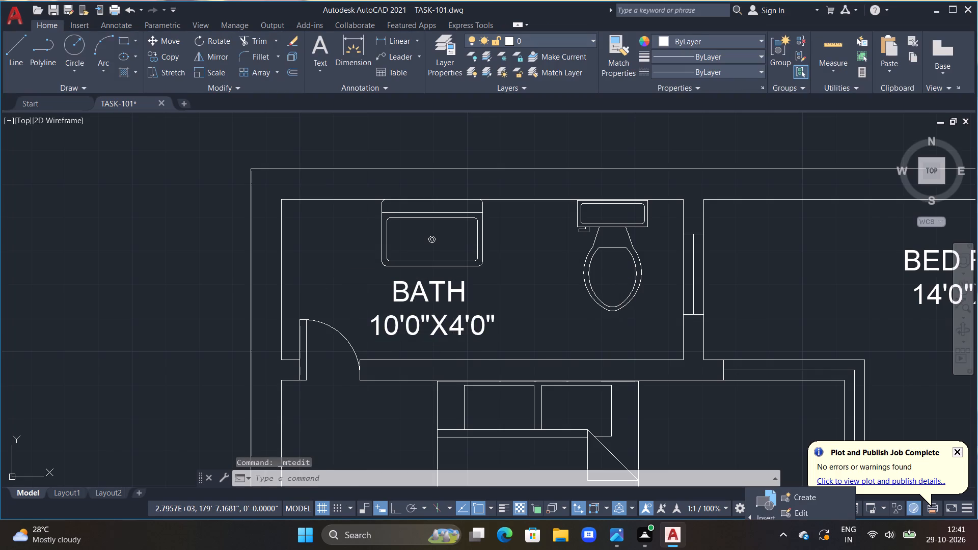
left_click(485, 312)
left_click_drag(488, 299, 445, 313)
double_click(413, 328)
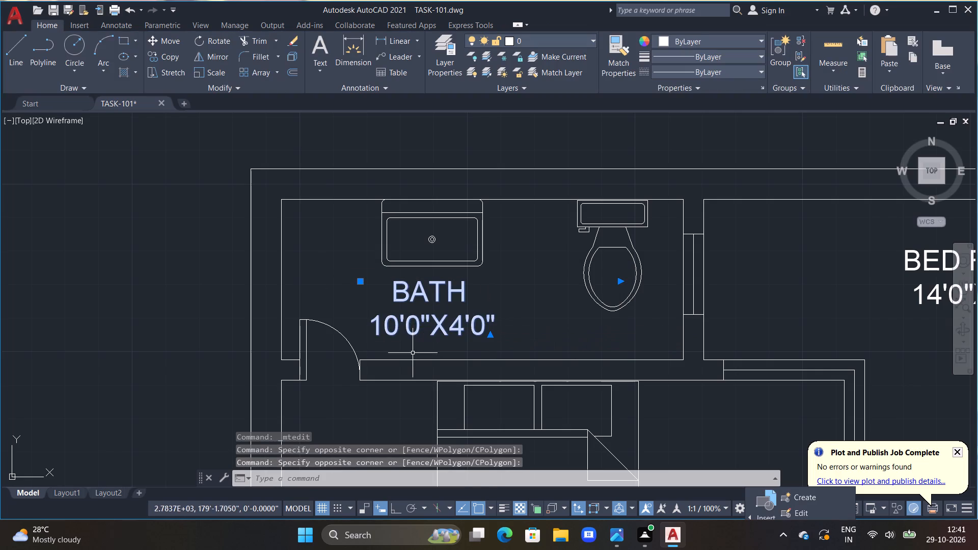
type("M")
key("space")
left_click_drag(418, 378, 436, 378)
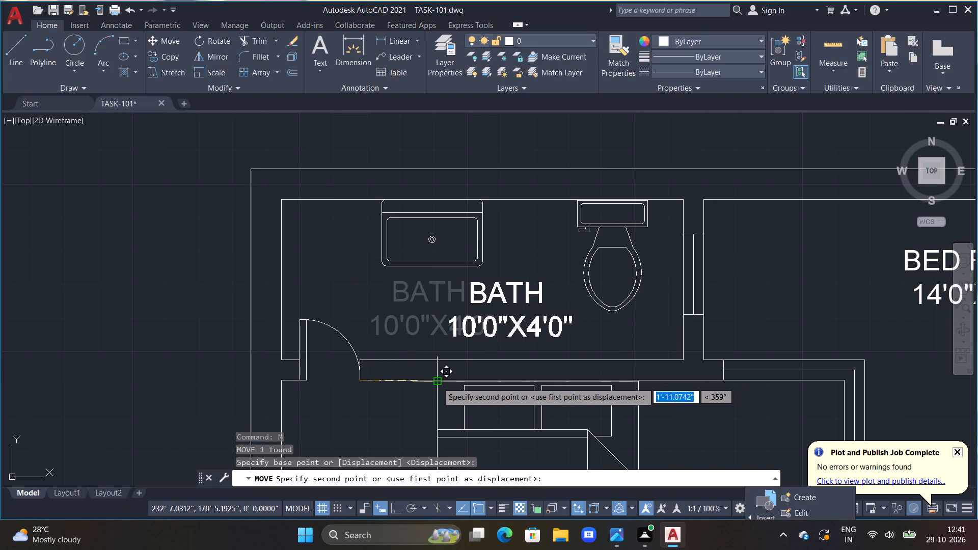
left_click(438, 382)
Replace the BED ROOM label text between the two north bathrooms with the room name LAUNDARY.
scroll(591, 330, "down", 2)
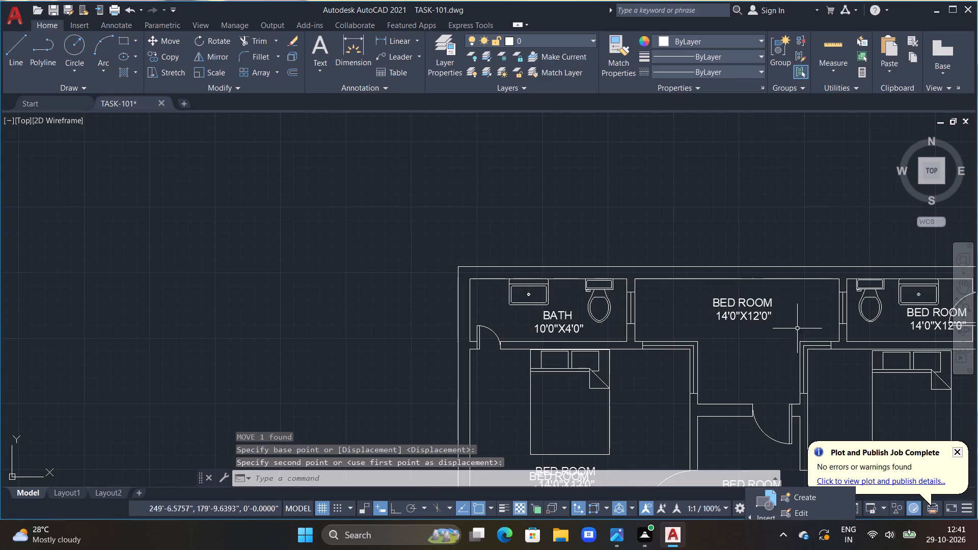
middle_click_drag(775, 340, 620, 353)
double_click(599, 325)
scroll(599, 328, "up", 2)
left_click(663, 349)
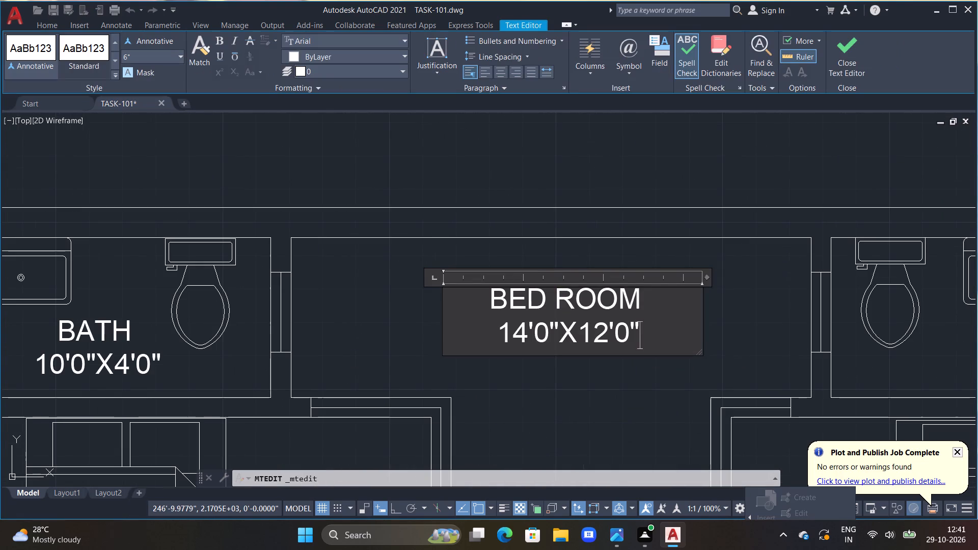
key("BackSpace")
key("BackSpace")
key("BackSpace")
key("BackSpace")
key("BackSpace")
key("BackSpace")
key("BackSpace")
key("BackSpace")
key("BackSpace")
key("BackSpace")
key("BackSpace")
key("BackSpace")
key("BackSpace")
key("BackSpace")
key("BackSpace")
key("BackSpace")
key("BackSpace")
key("BackSpace")
key("BackSpace")
key("BackSpace")
key("BackSpace")
key("BackSpace")
key("BackSpace")
key("BackSpace")
key("BackSpace")
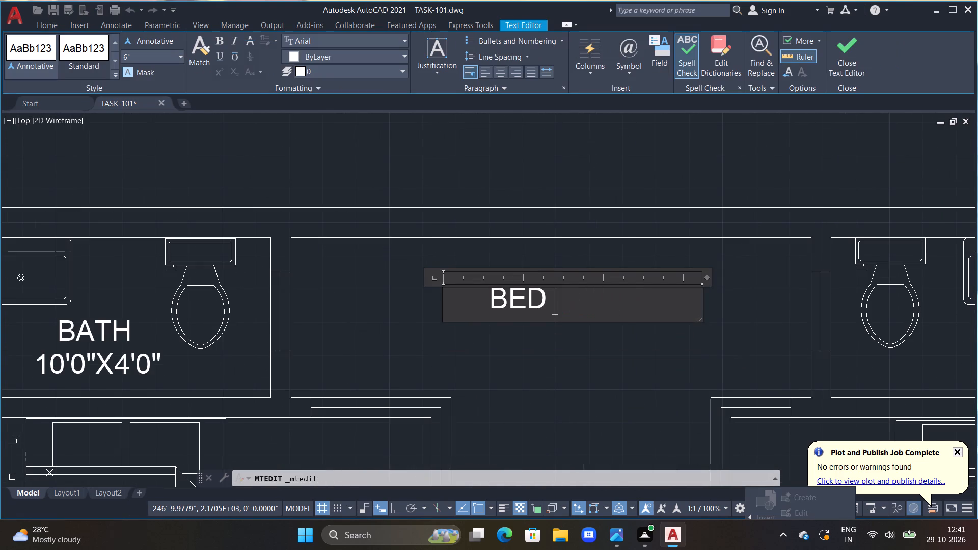
key("BackSpace")
key("BackSpace")
key("BackSpace")
type("LA")
type("UM")
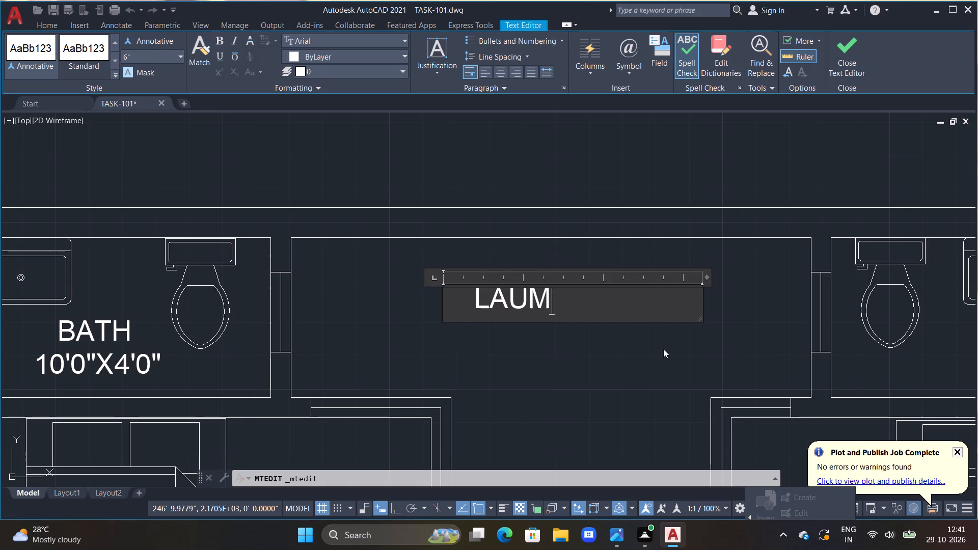
key("BackSpace")
key("n")
type("DARY")
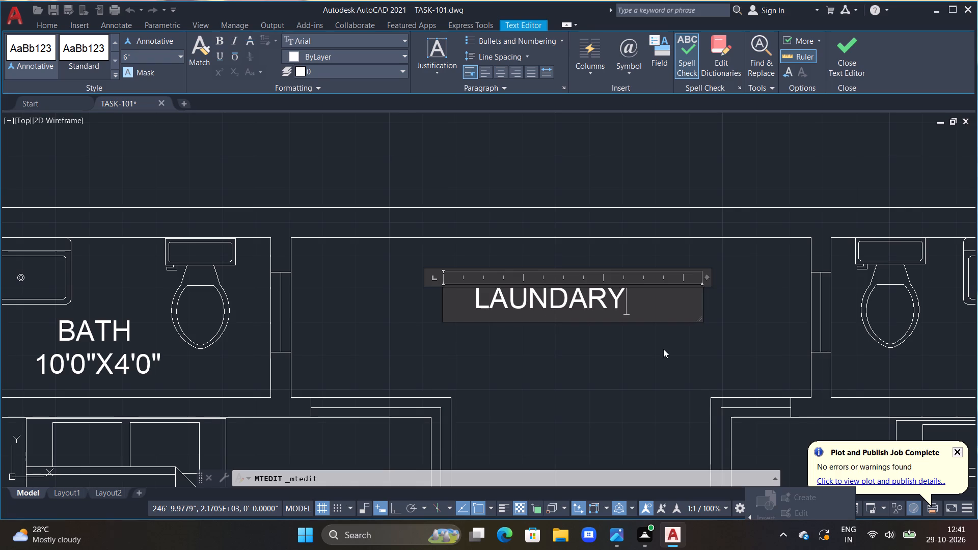
Add a second line reading 13'3"X8'0" below LAUNDARY.
key("Return")
key("space")
type("13'3\"X")
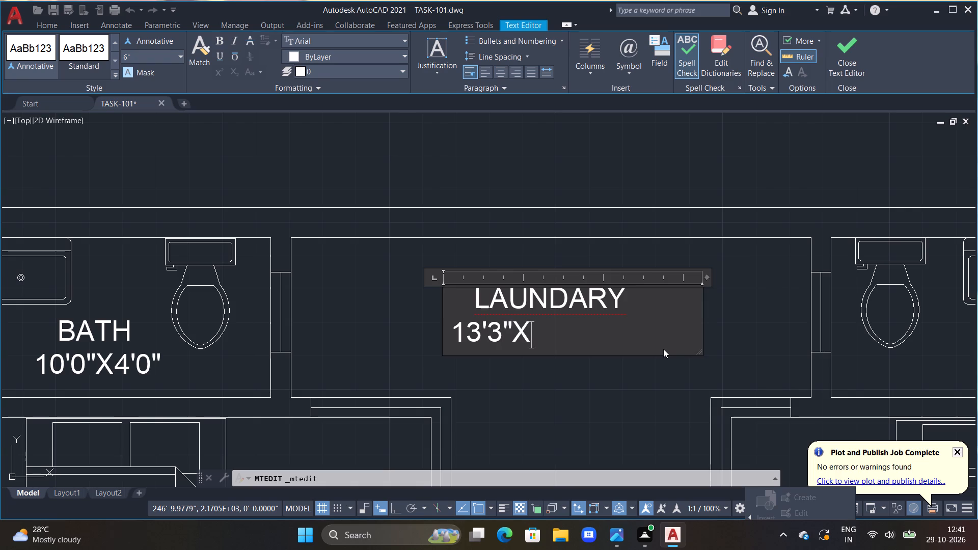
type("8'0\"")
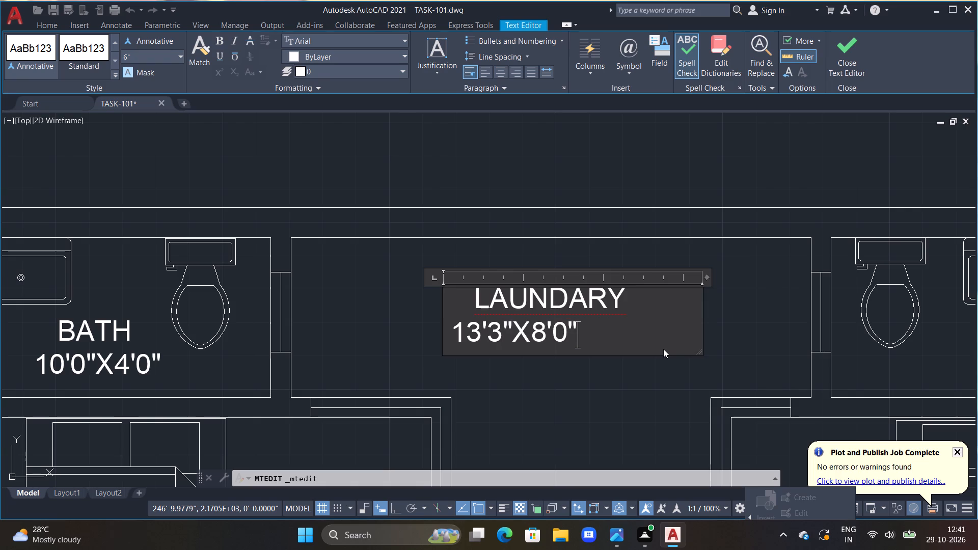
Indent the 13'3"X8'0" line so it sits centred below LAUNDARY, and finish the text.
left_click(460, 333)
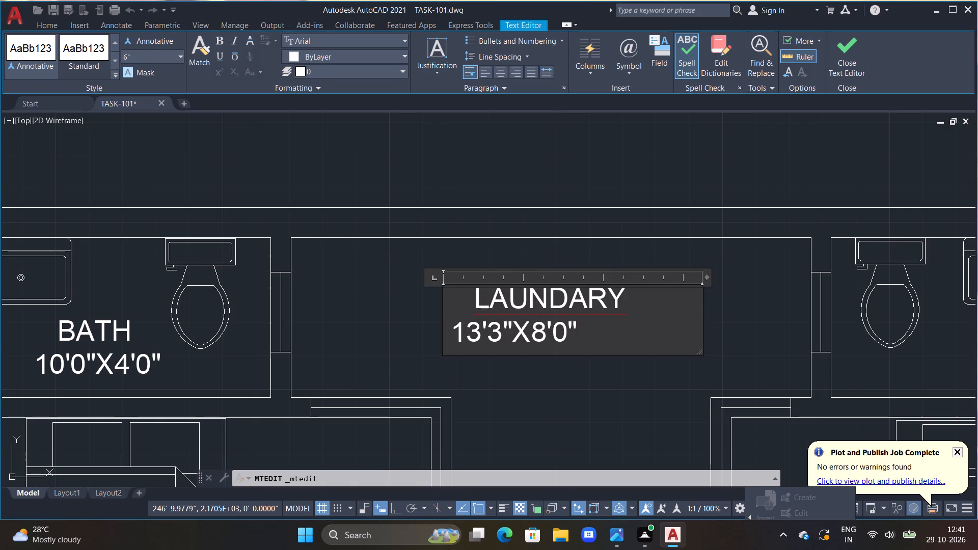
left_click(452, 333)
key("space")
key("space")
key("space")
key("space")
double_click(401, 331)
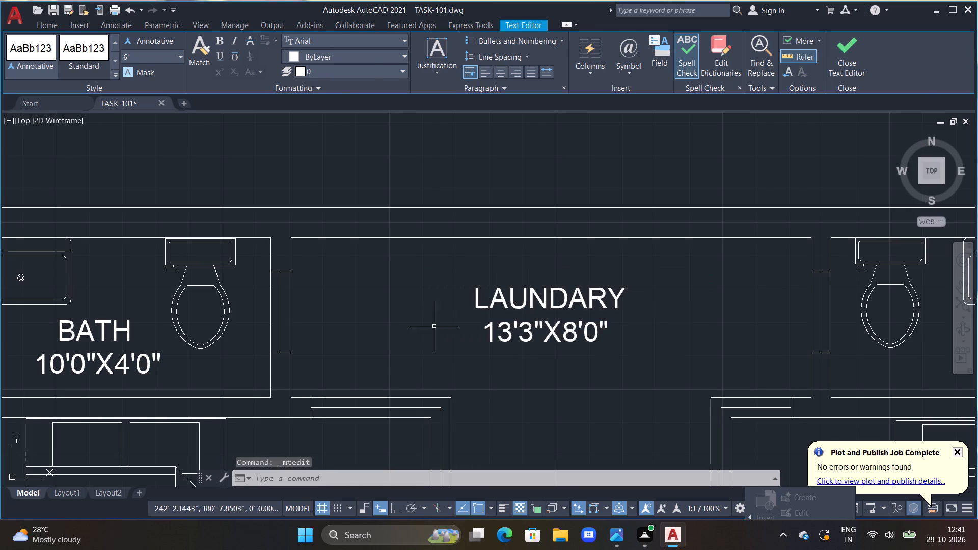
Replace the BED ROOM label text in the bathroom east of the laundry with the room name BATH.
scroll(660, 322, "down", 2)
middle_click_drag(795, 328, 622, 331)
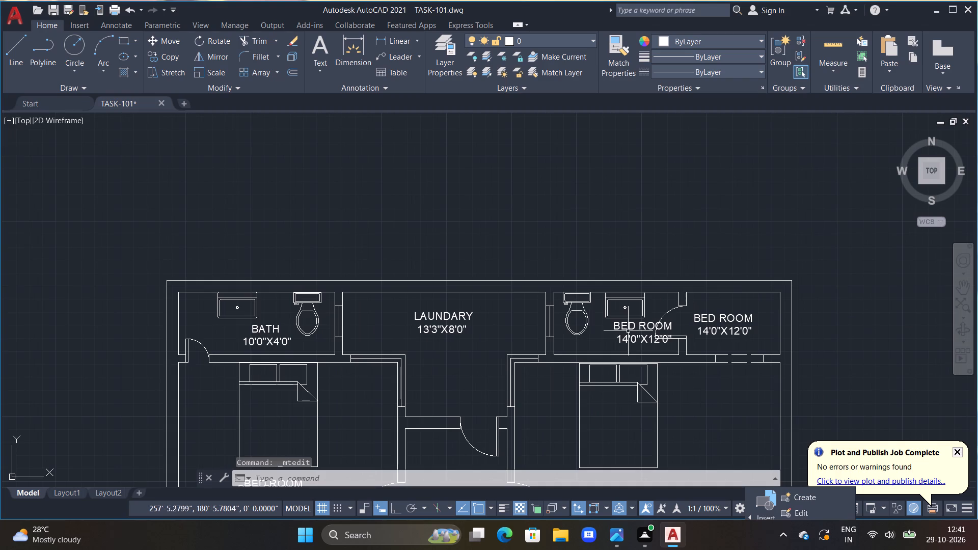
double_click(644, 339)
scroll(664, 339, "up", 3)
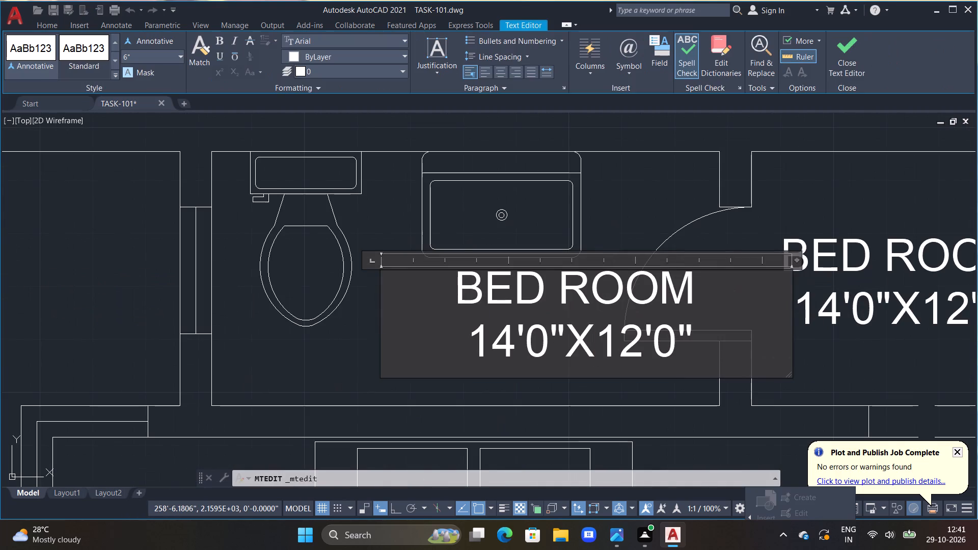
double_click(688, 338)
key("BackSpace")
key("BackSpace")
key("BackSpace")
key("BackSpace")
key("BackSpace")
key("BackSpace")
key("BackSpace")
key("BackSpace")
key("BackSpace")
key("BackSpace")
key("BackSpace")
key("BackSpace")
key("BackSpace")
key("BackSpace")
key("BackSpace")
key("BackSpace")
key("BackSpace")
key("BackSpace")
key("BackSpace")
key("BackSpace")
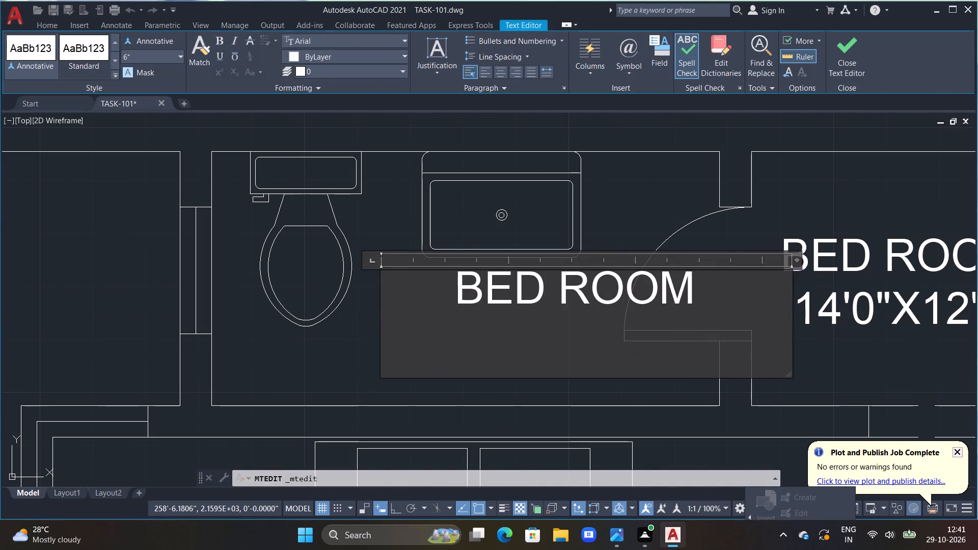
key("BackSpace")
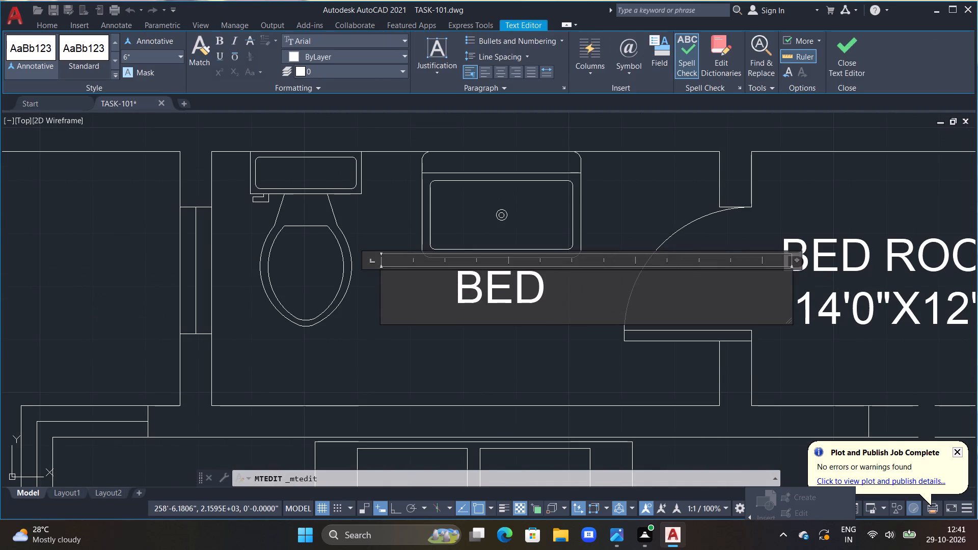
key("BackSpace")
key("BackSpace")
key("BackSpace")
type("ATH")
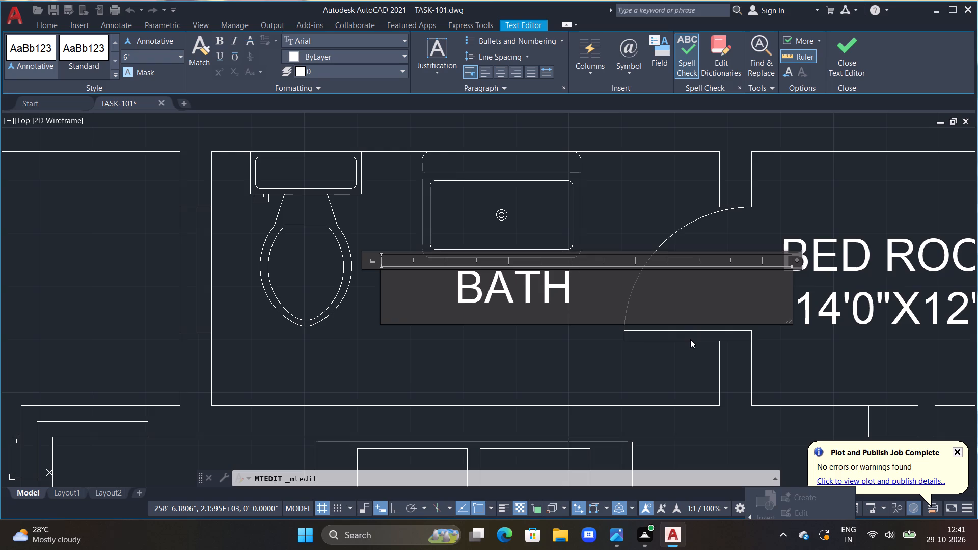
Add a second line reading 8'0"X4'0" below BATH in the eastern bathroom's label.
key("Return")
key("space")
key("space")
type("8'0\"X")
type("4'0\"")
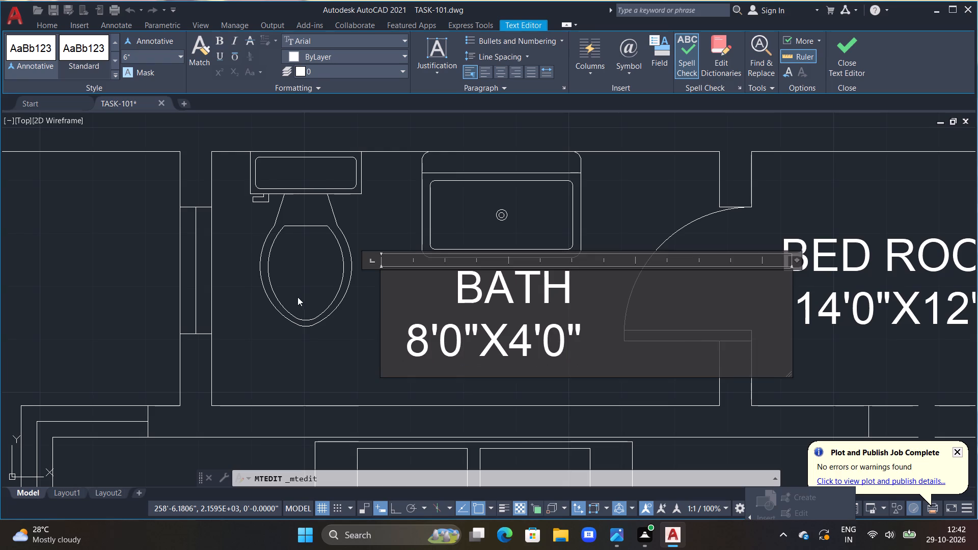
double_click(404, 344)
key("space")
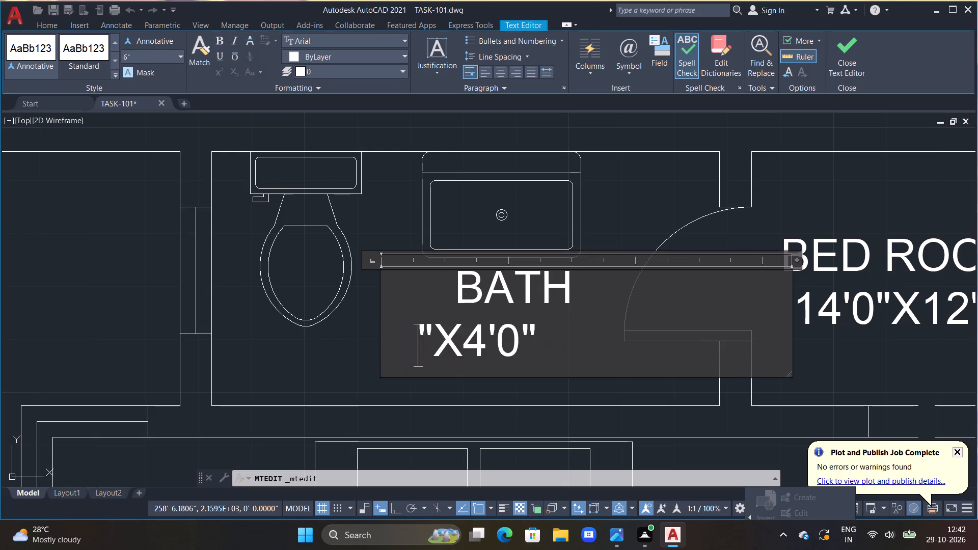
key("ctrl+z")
Indent the 8'0"X4'0" line two spaces further below BATH, and finish the text.
left_click(405, 344)
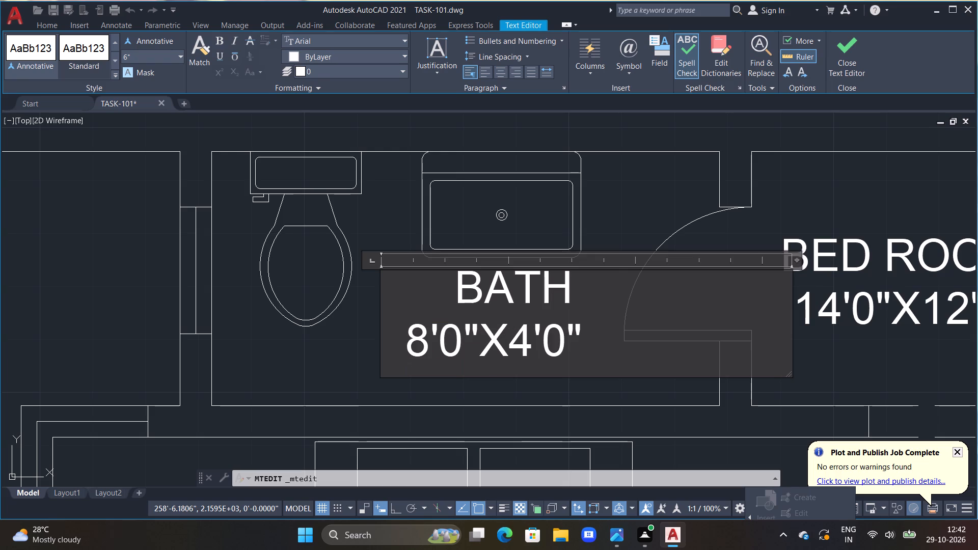
key("space")
key("space")
left_click(401, 341)
double_click(347, 336)
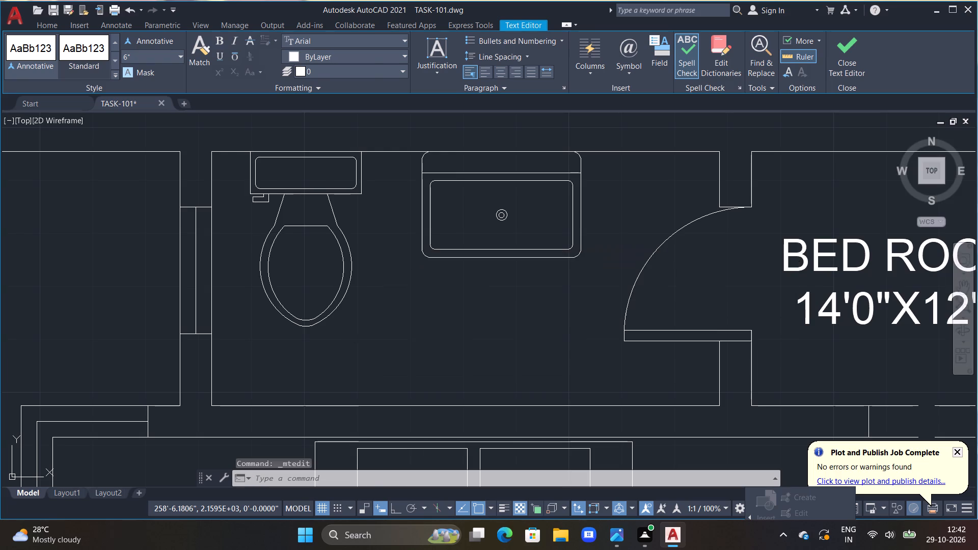
Replace the BED ROOM label text in the northeast corner room with the room name DRESS.
scroll(410, 344, "down", 2)
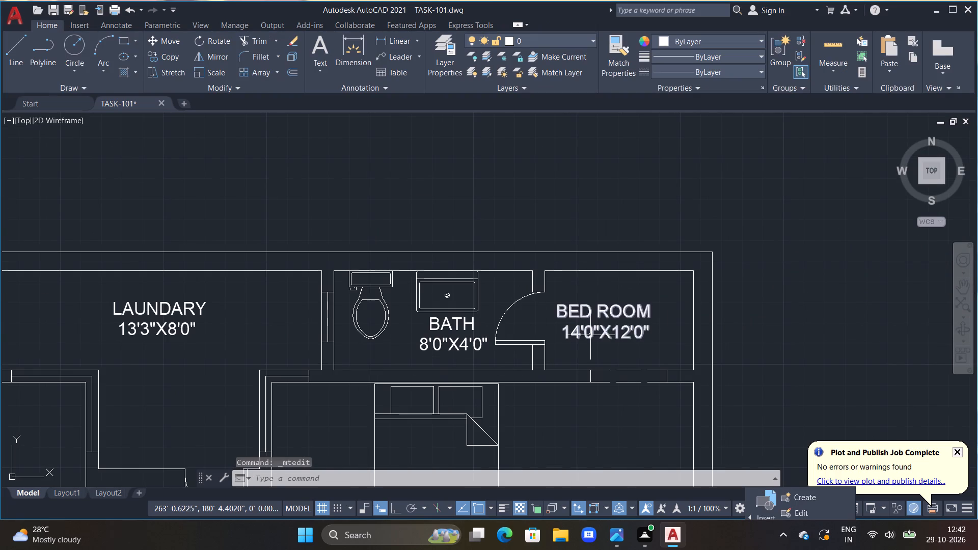
double_click(588, 333)
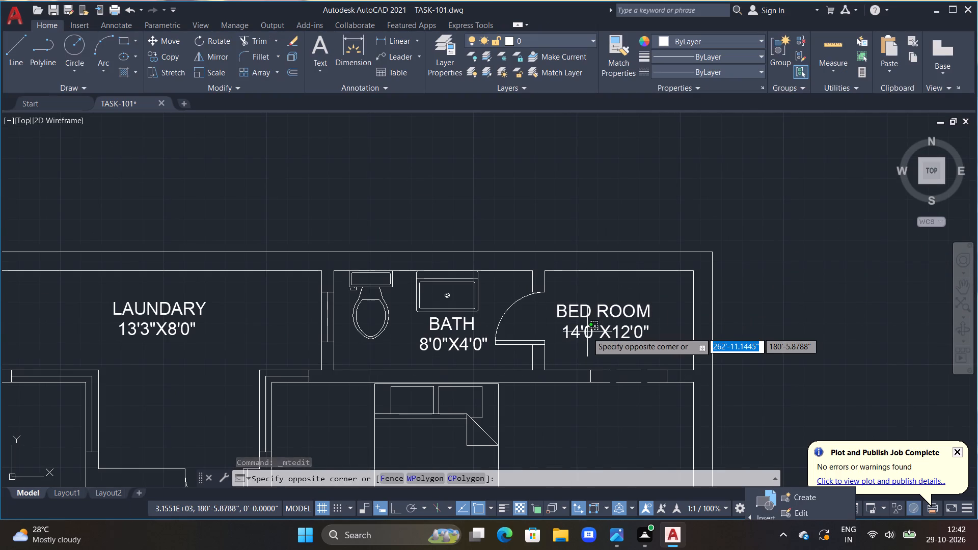
scroll(587, 332, "up", 2)
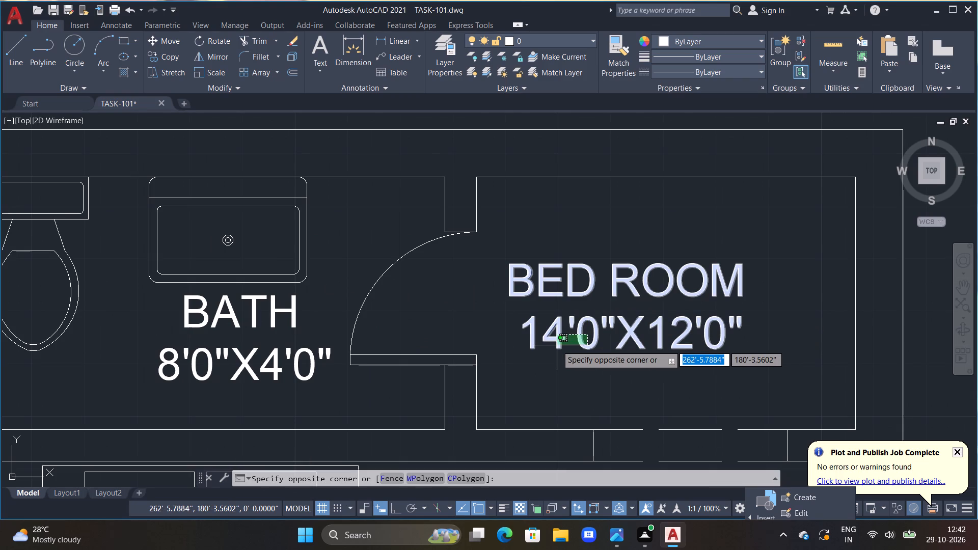
left_click(535, 352)
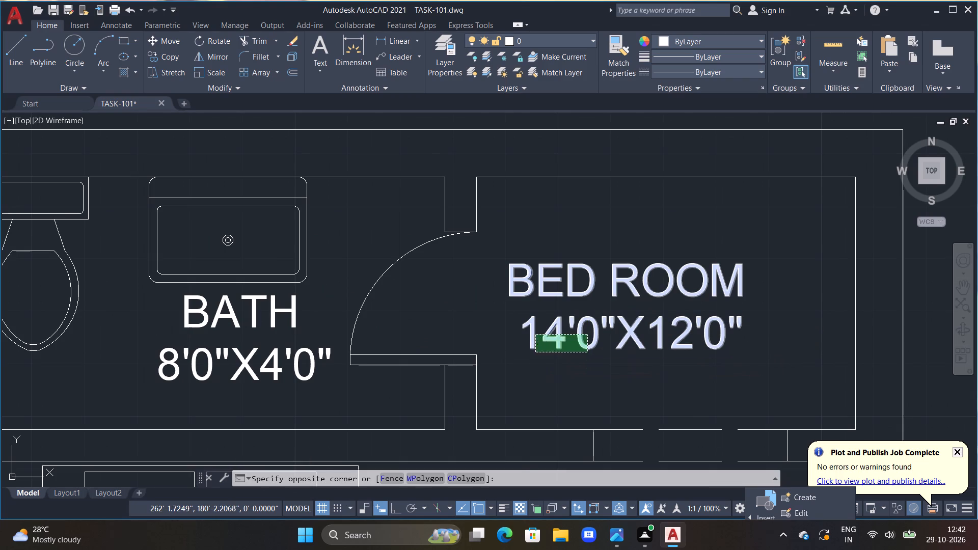
triple_click(581, 316)
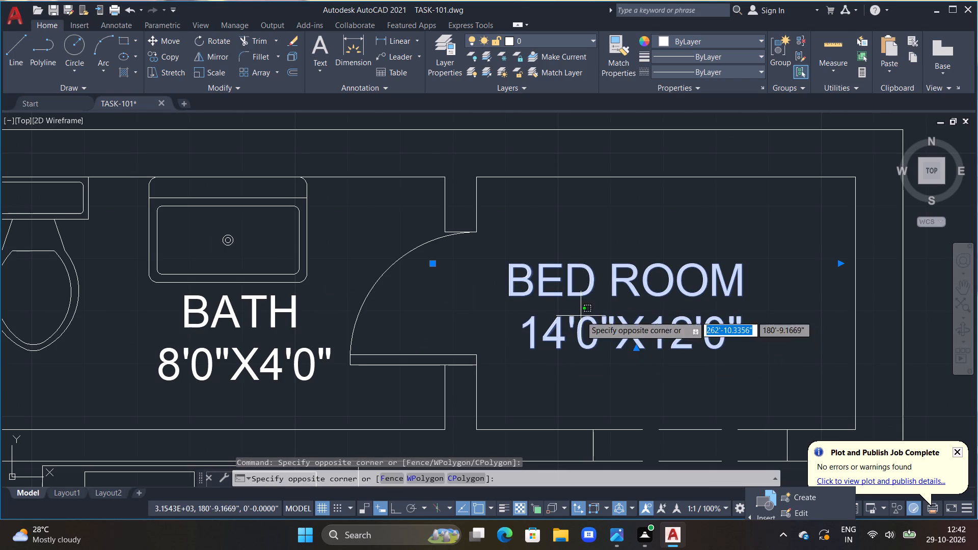
double_click(549, 348)
left_click_drag(541, 339, 536, 340)
triple_click(534, 340)
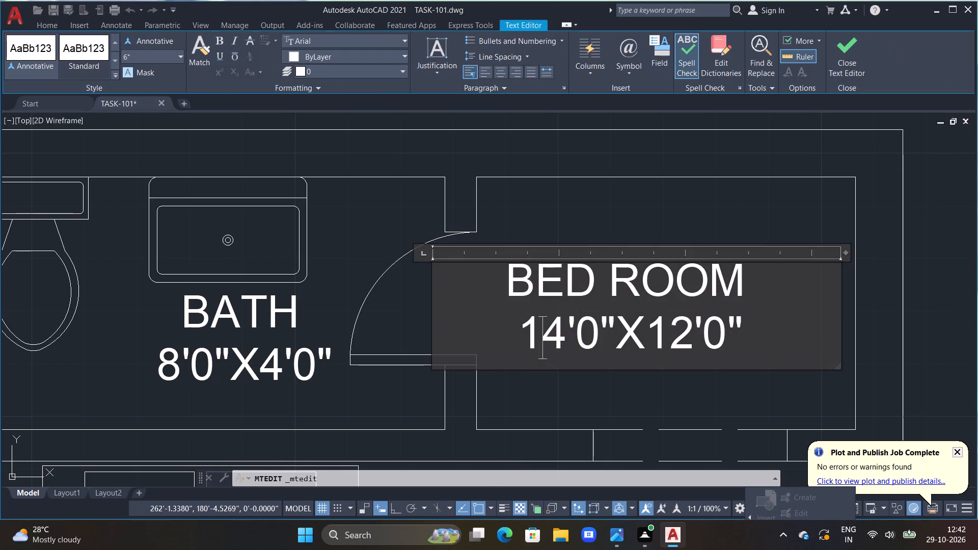
left_click(750, 349)
key("BackSpace")
key("BackSpace")
key("BackSpace")
key("BackSpace")
key("BackSpace")
key("BackSpace")
key("BackSpace")
key("BackSpace")
key("BackSpace")
key("BackSpace")
key("BackSpace")
key("BackSpace")
key("BackSpace")
key("BackSpace")
key("BackSpace")
key("BackSpace")
key("BackSpace")
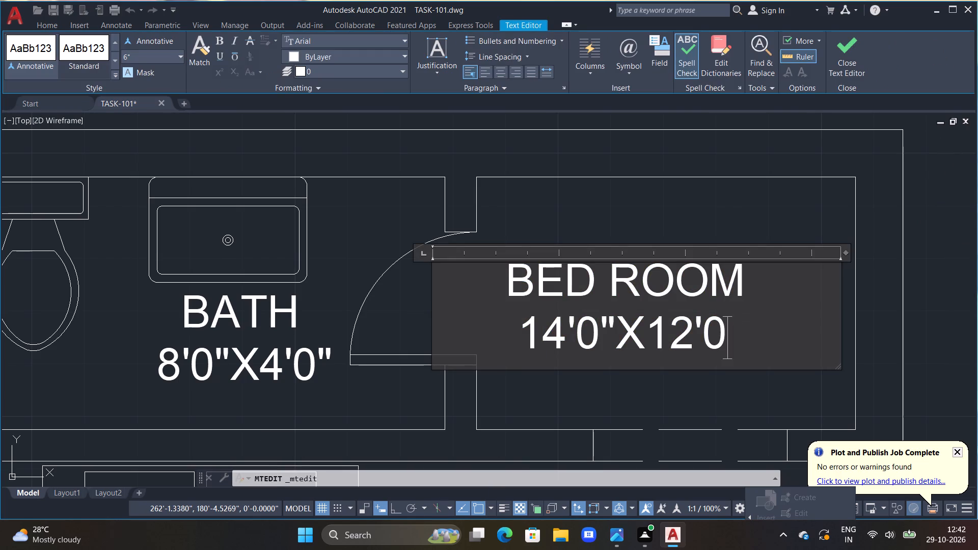
key("BackSpace")
key("BackSpace")
key("BackSpace")
key("BackSpace")
key("BackSpace")
key("BackSpace")
key("BackSpace")
key("BackSpace")
key("BackSpace")
key("BackSpace")
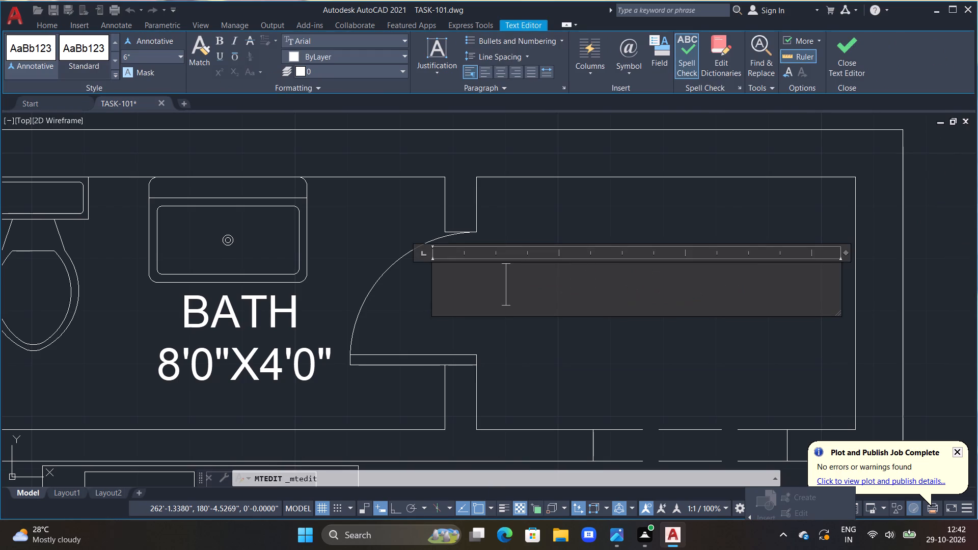
type("DRESS")
Add a second line reading 6'0"X4'0" below DRESS in the northeast corner room's label.
key("Return")
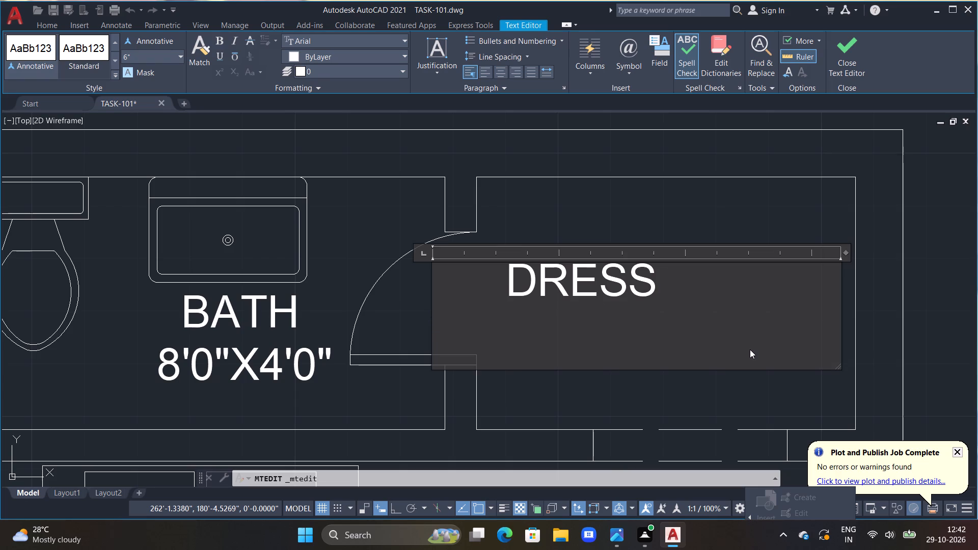
key("space")
key("space")
key("space")
key("space")
type("6'0\"")
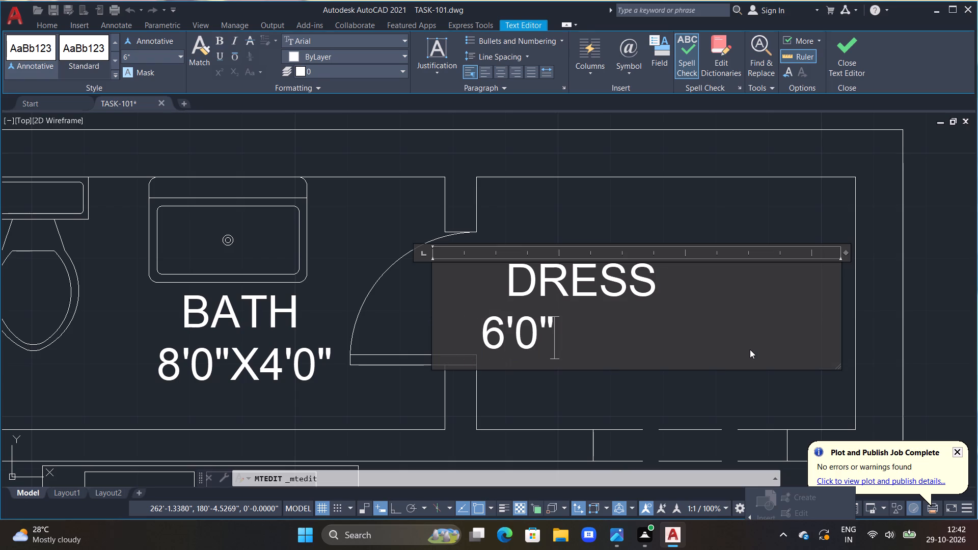
key("x")
type("4'0\"")
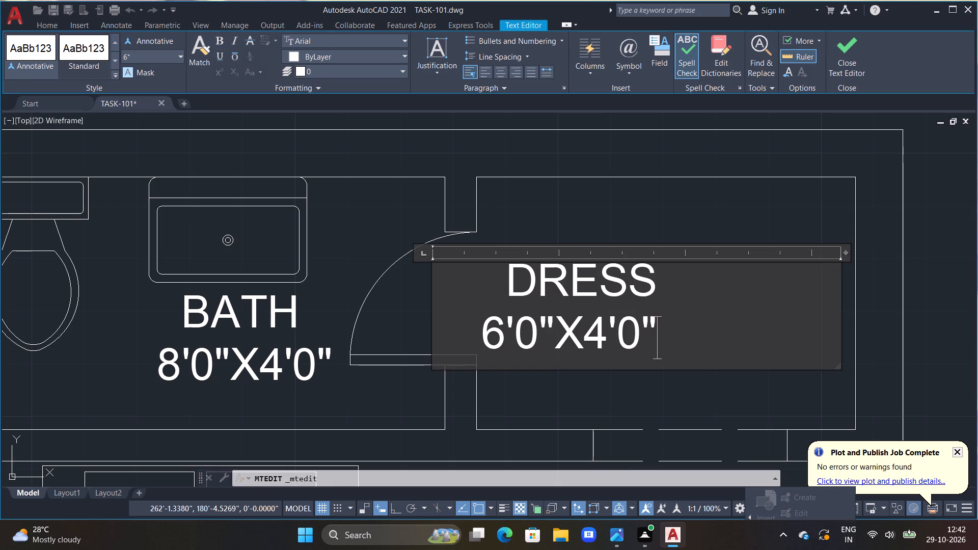
Indent the 6'0"X4'0" line so its start lines up with DRESS above it, and finish the text.
left_click_drag(471, 344, 478, 350)
key("space")
key("space")
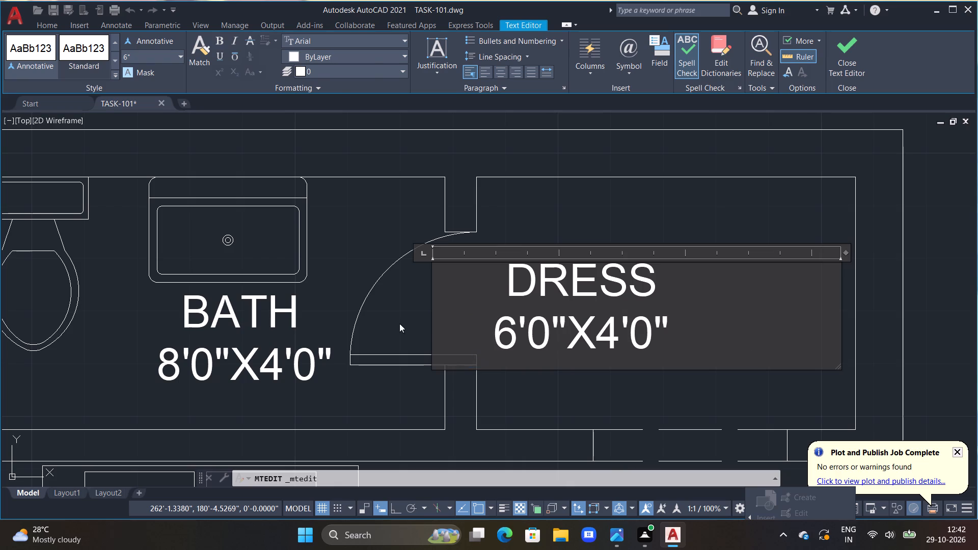
left_click_drag(399, 323, 394, 322)
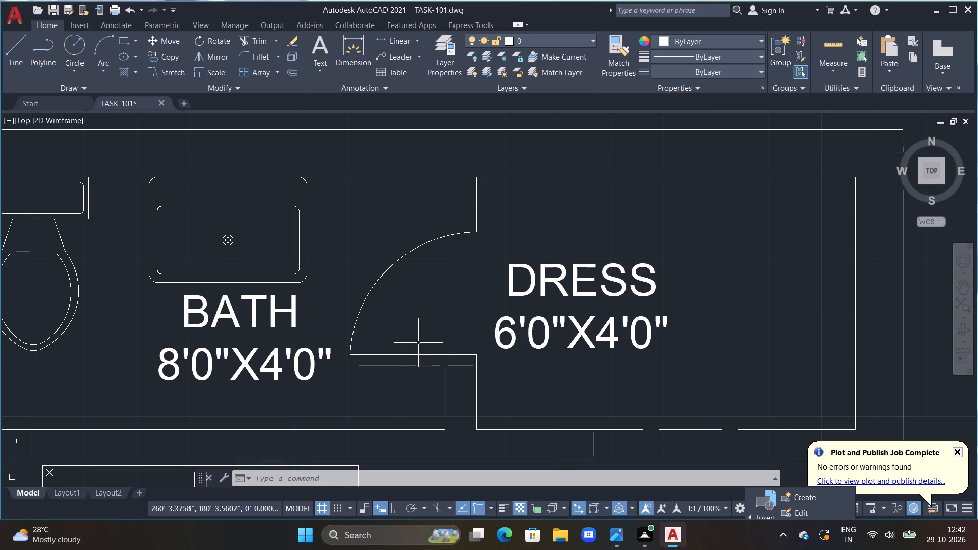
double_click(503, 319)
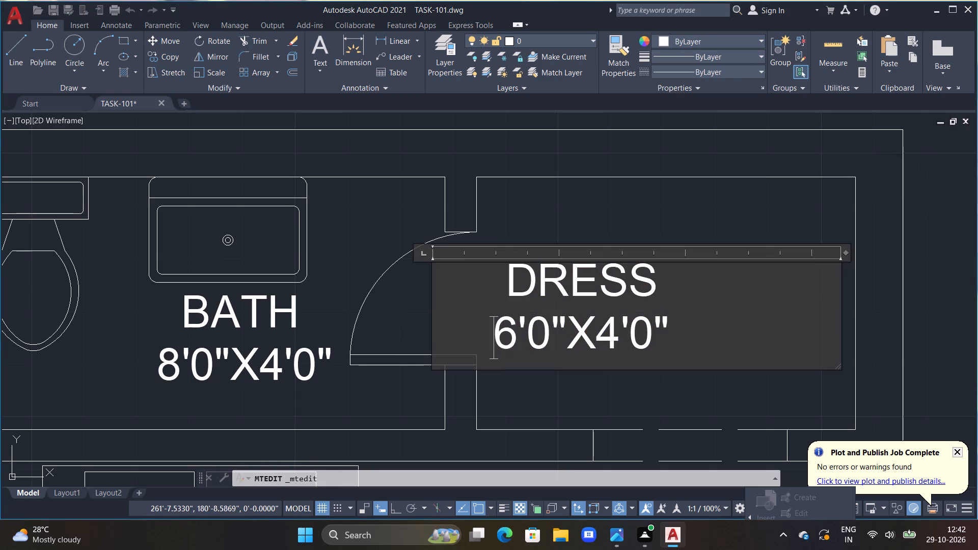
key("space")
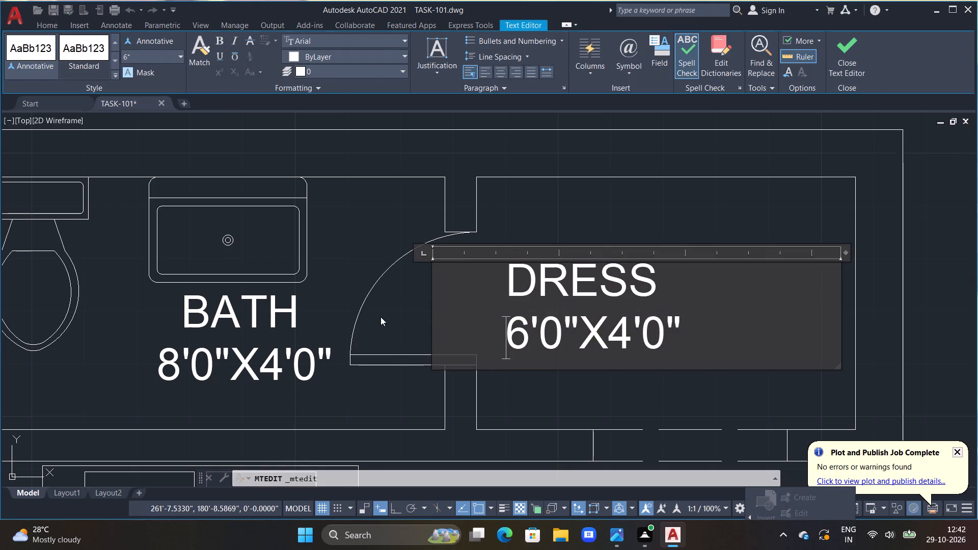
double_click(381, 317)
Move the DRESS label slightly east so it sits near the middle of its northeast corner room.
left_click(528, 272)
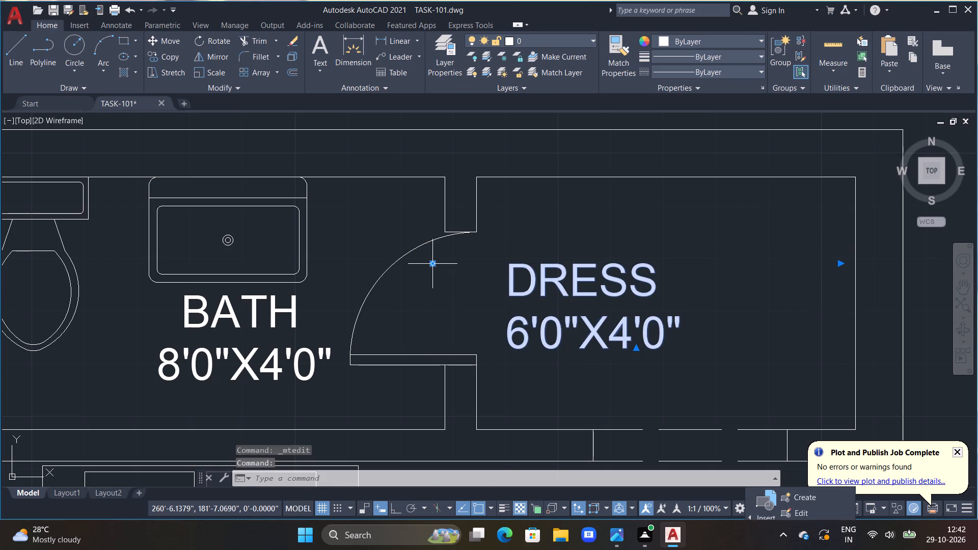
left_click(432, 265)
double_click(474, 266)
key("Escape")
Remove 14'0"X from the size line of the label below the bed in the northeast bedroom, keeping 12'0" indented.
scroll(545, 314, "down", 2)
middle_click_drag(550, 376, 545, 276)
scroll(546, 352, "down", 1)
middle_click_drag(549, 366, 558, 297)
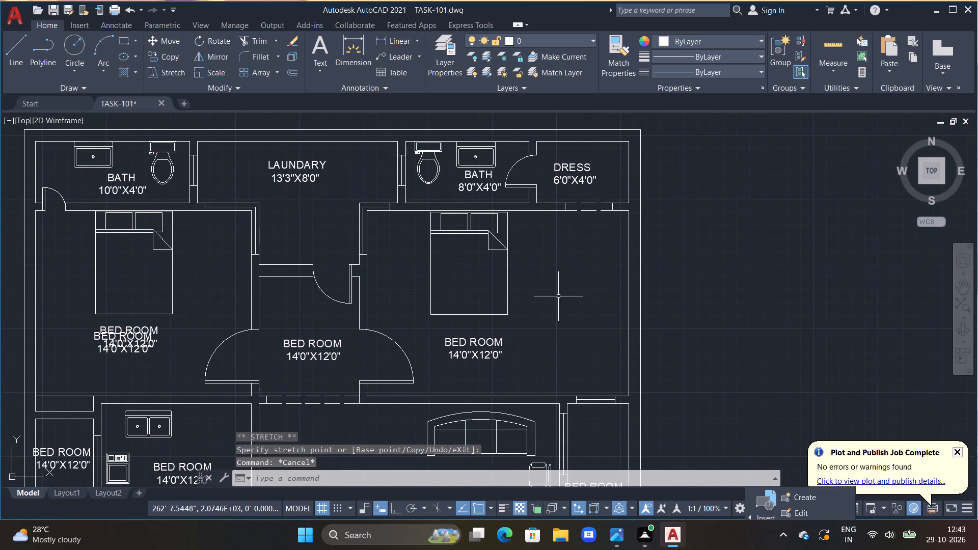
scroll(506, 336, "up", 2)
triple_click(421, 385)
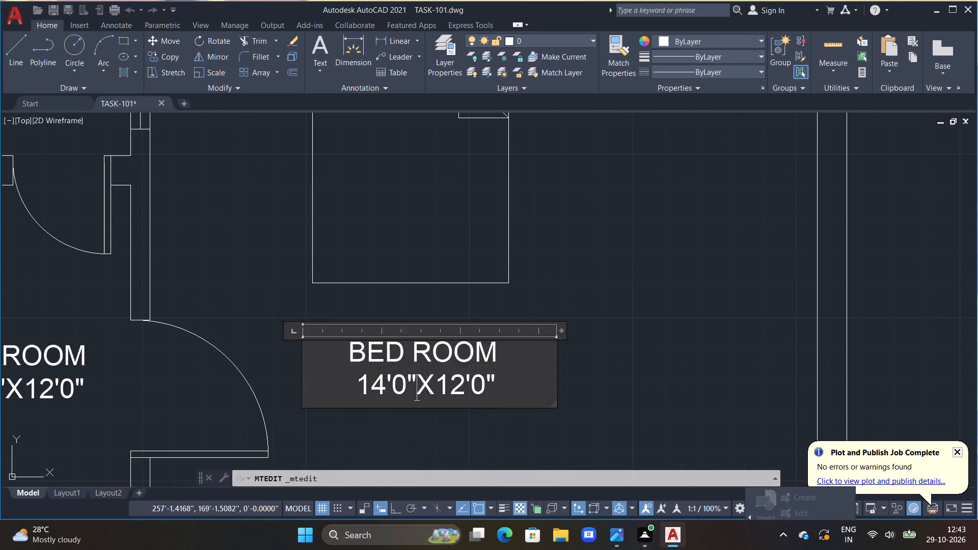
scroll(421, 385, "up", 2)
middle_click_drag(422, 385, 448, 348)
left_click(480, 361)
key("BackSpace")
key("BackSpace")
key("BackSpace")
key("BackSpace")
key("BackSpace")
key("BackSpace")
key("BackSpace")
key("BackSpace")
key("BackSpace")
key("BackSpace")
key("BackSpace")
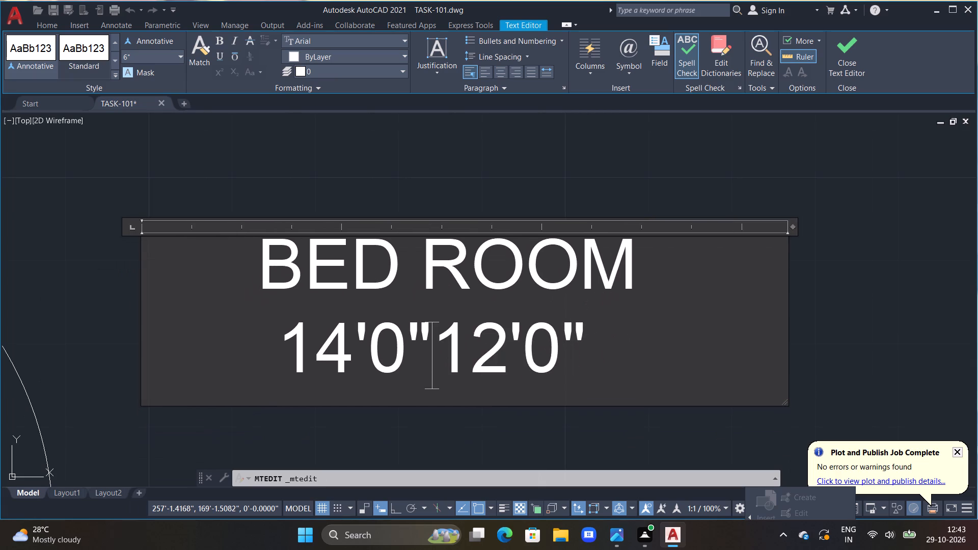
key("space")
key("space")
key("space")
key("space")
key("space")
key("space")
key("space")
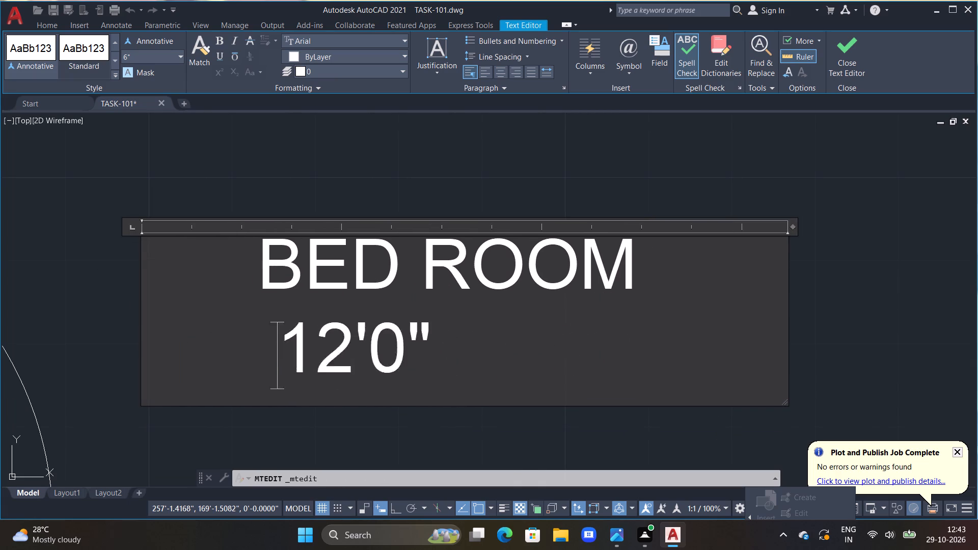
key("BackSpace")
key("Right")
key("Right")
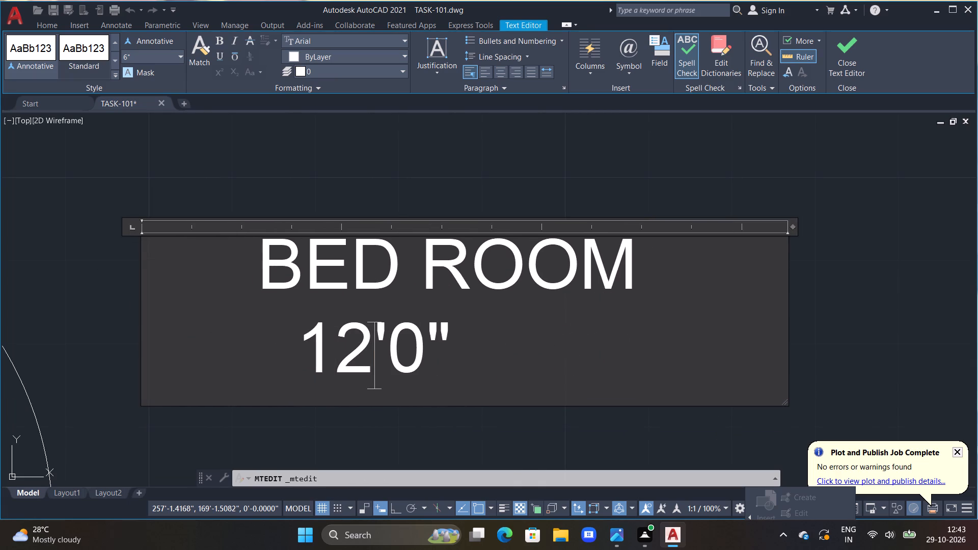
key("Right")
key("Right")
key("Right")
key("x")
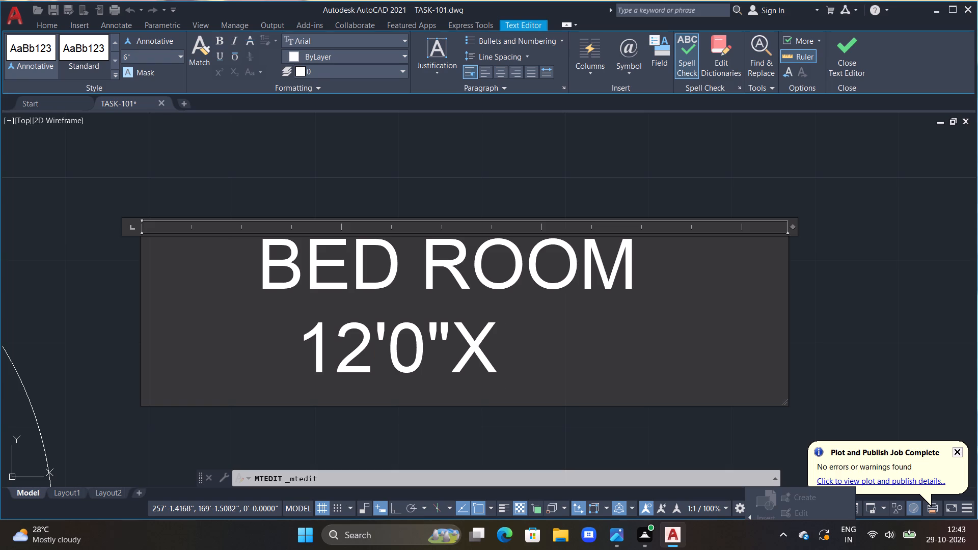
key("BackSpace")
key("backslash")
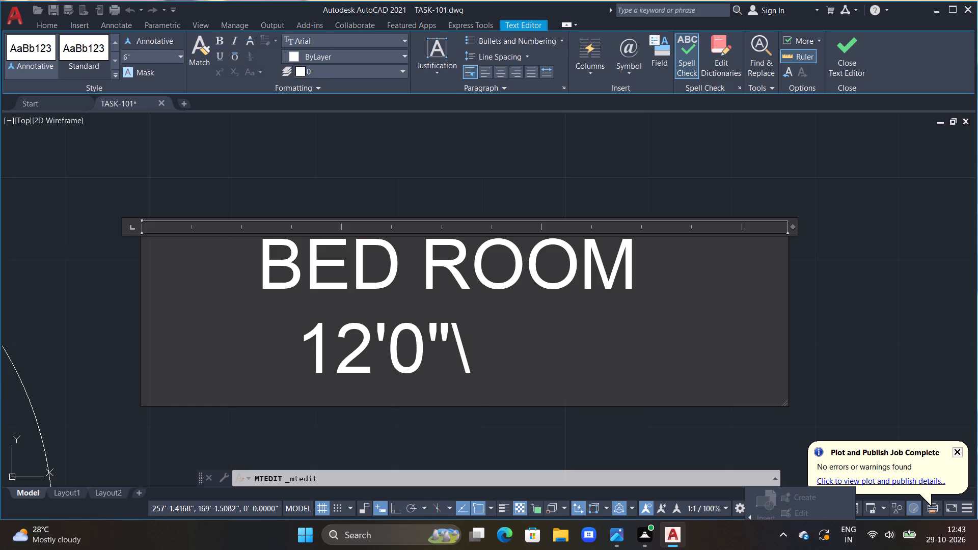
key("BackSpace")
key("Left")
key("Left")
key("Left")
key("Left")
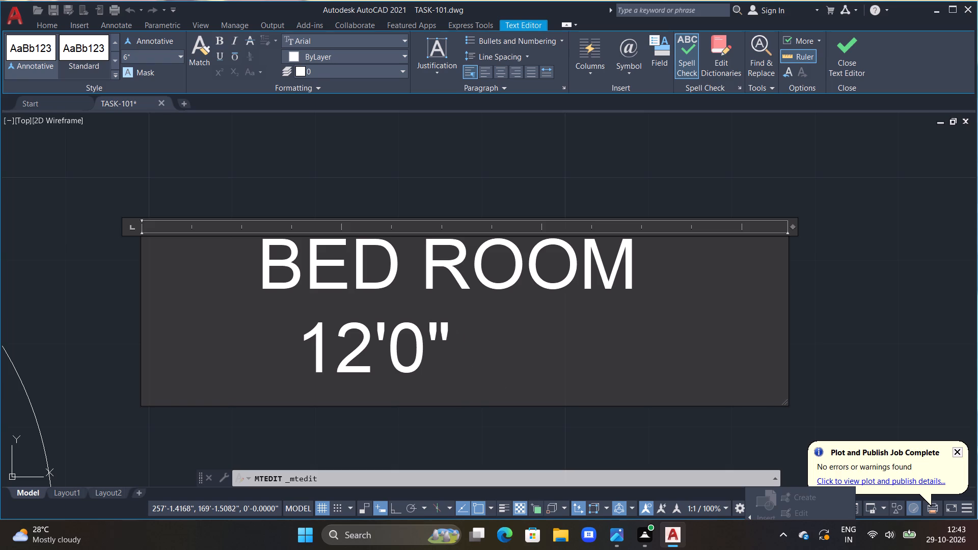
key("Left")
Insert 17'0"X before 12'0", pull the line back two spaces under BED ROOM, and finish the text.
type("17'0\"X")
left_click(288, 376)
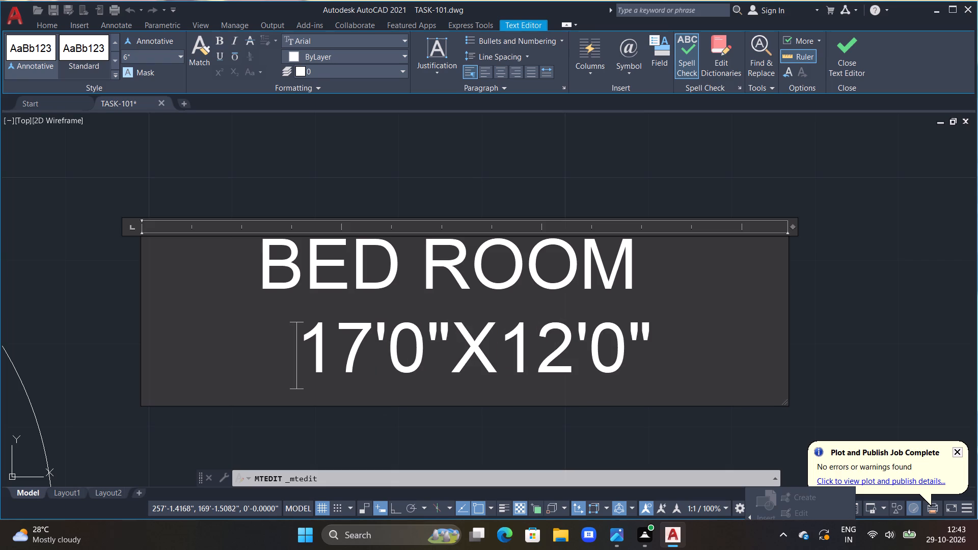
key("BackSpace")
key("BackSpace")
left_click(311, 190)
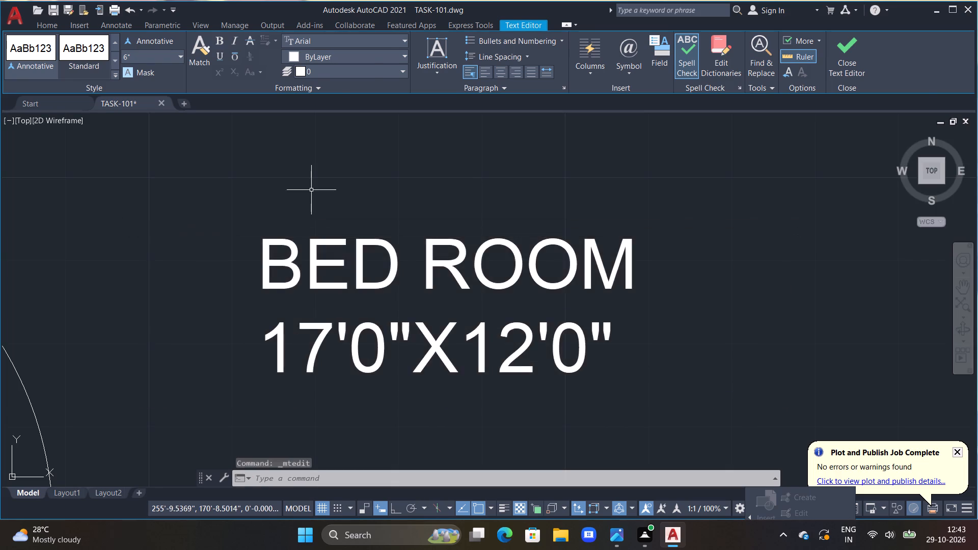
Replace the BED ROOM label text in the central passage between the two northern bedrooms with LOBBY.
scroll(327, 225, "down", 3)
middle_click_drag(345, 249, 616, 139)
middle_click_drag(437, 187, 495, 273)
left_click(439, 244)
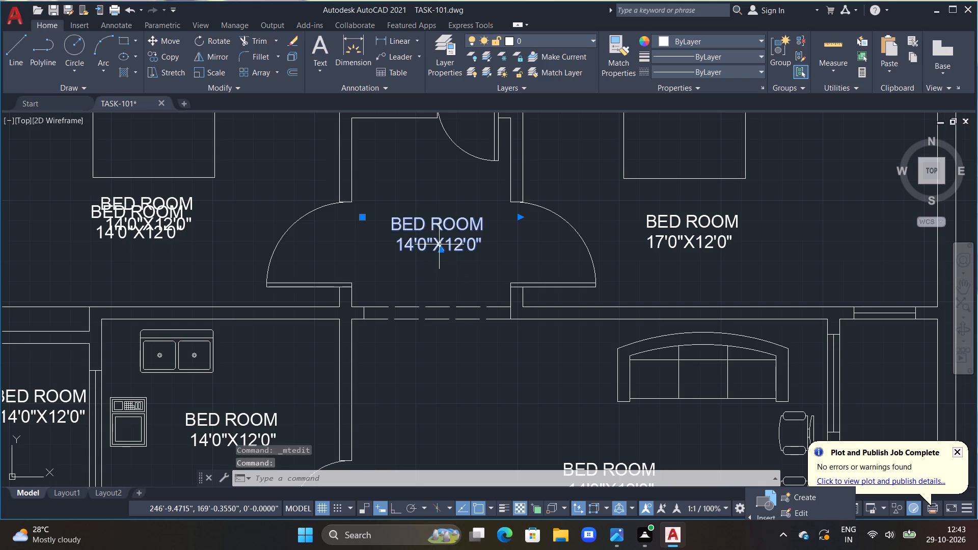
left_click(438, 241)
scroll(438, 241, "up", 2)
double_click(434, 239)
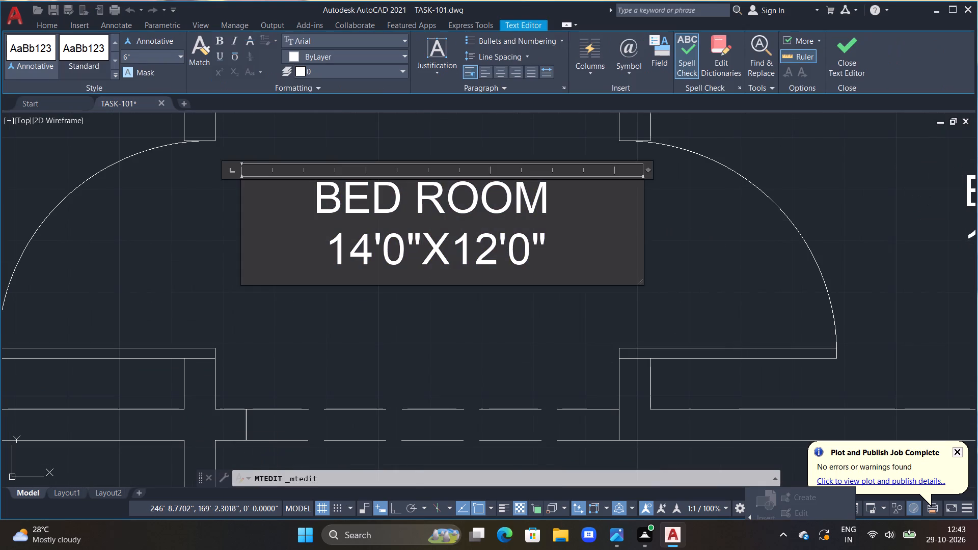
left_click(574, 236)
key("BackSpace")
key("BackSpace")
key("BackSpace")
key("BackSpace")
key("BackSpace")
key("BackSpace")
key("BackSpace")
key("BackSpace")
key("BackSpace")
key("BackSpace")
key("BackSpace")
key("BackSpace")
key("BackSpace")
key("BackSpace")
key("BackSpace")
key("BackSpace")
key("BackSpace")
key("BackSpace")
key("BackSpace")
key("BackSpace")
key("BackSpace")
key("BackSpace")
key("BackSpace")
key("BackSpace")
key("BackSpace")
key("BackSpace")
key("BackSpace")
key("BackSpace")
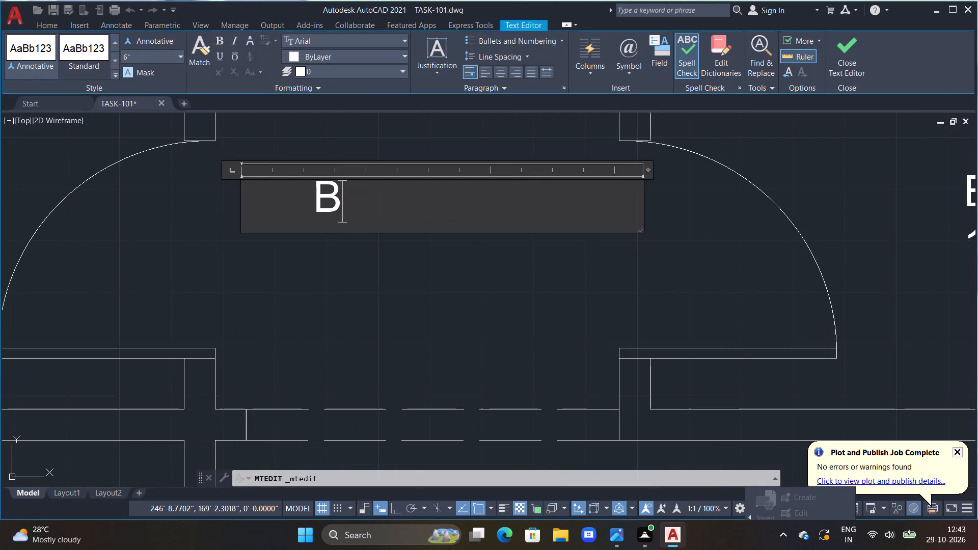
key("space")
type("LOBBY")
Add an indented second line reading 6'0" WIDE below LOBBY.
key("Return")
key("space")
key("space")
key("space")
key("space")
key("space")
key("space")
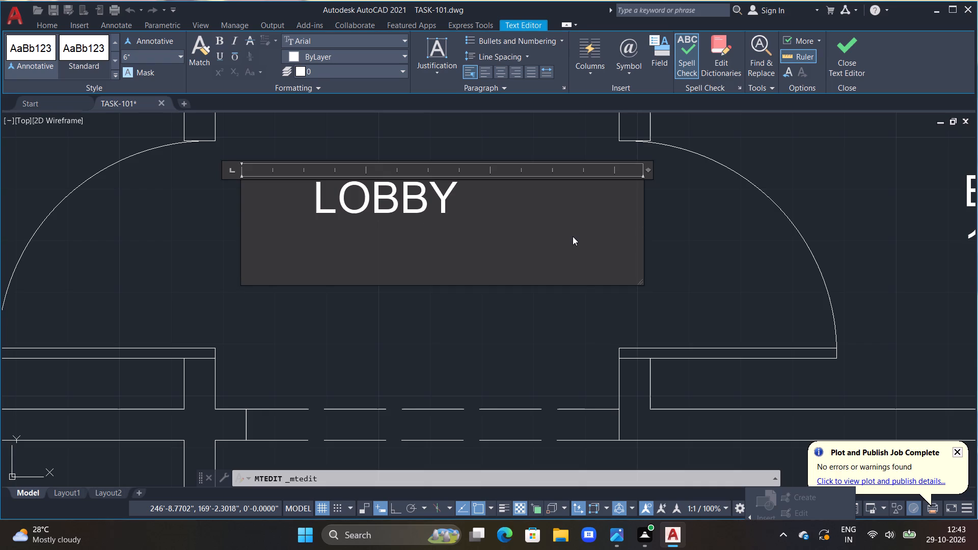
type("6'0\"")
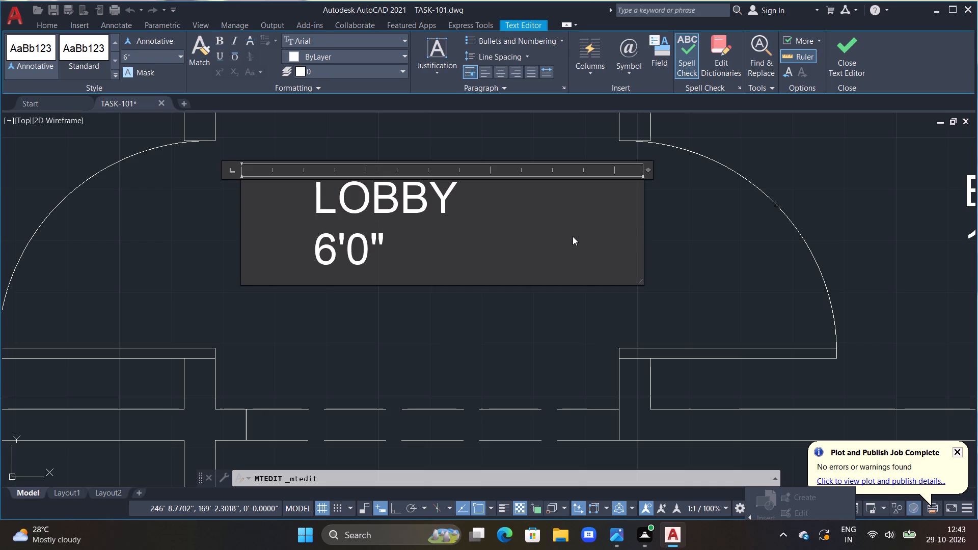
key("space")
type("WIDE")
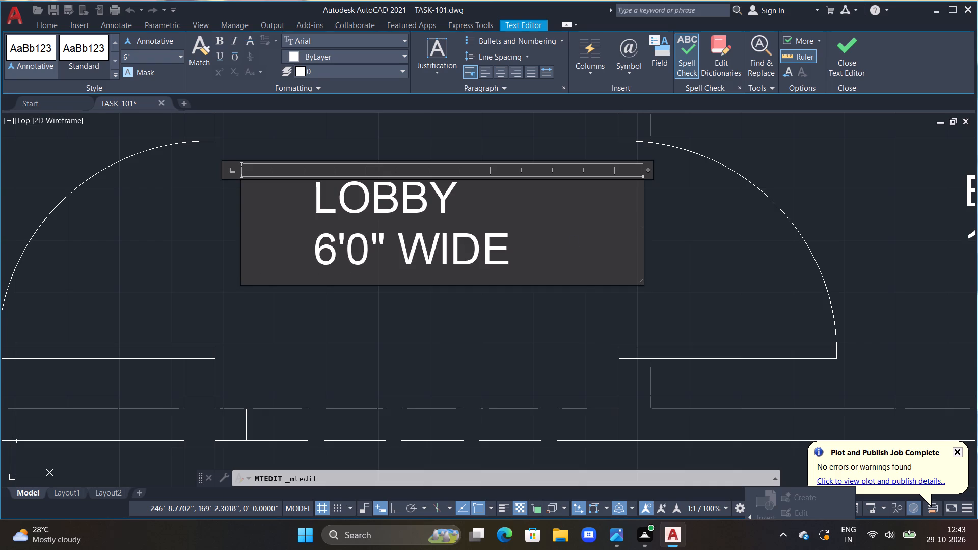
Pull the 6'0" WIDE line back two spaces to centre it under LOBBY, and finish the text.
left_click(307, 255)
key("BackSpace")
key("BackSpace")
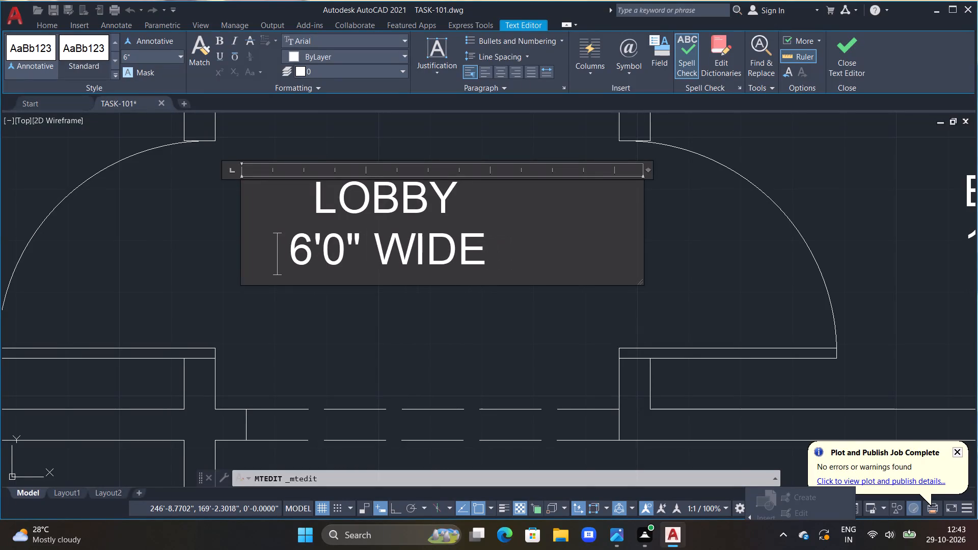
left_click(411, 142)
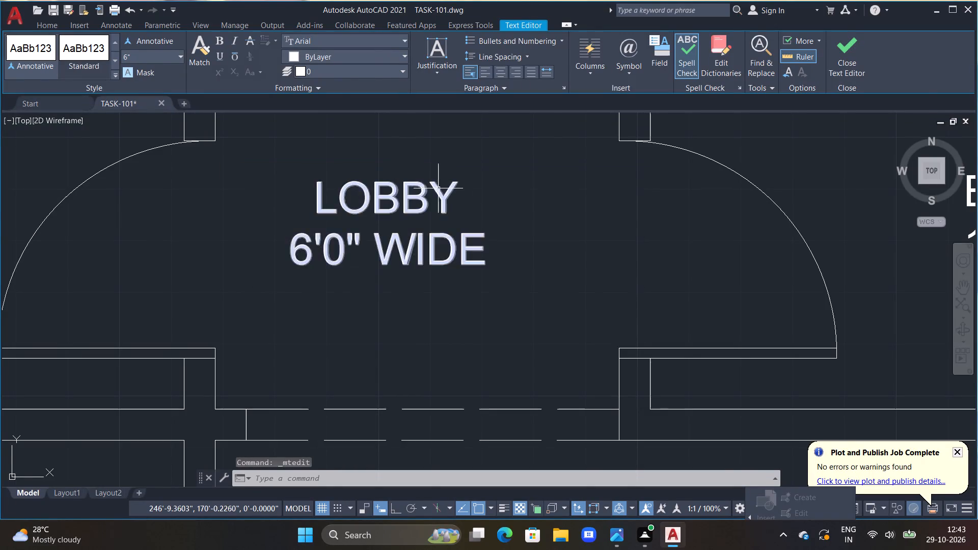
Replace the BED ROOM label text in the large room with the sofa and three chairs with T.V LOUNGE.
scroll(445, 203, "down", 2)
scroll(443, 265, "down", 1)
middle_click_drag(465, 317, 456, 163)
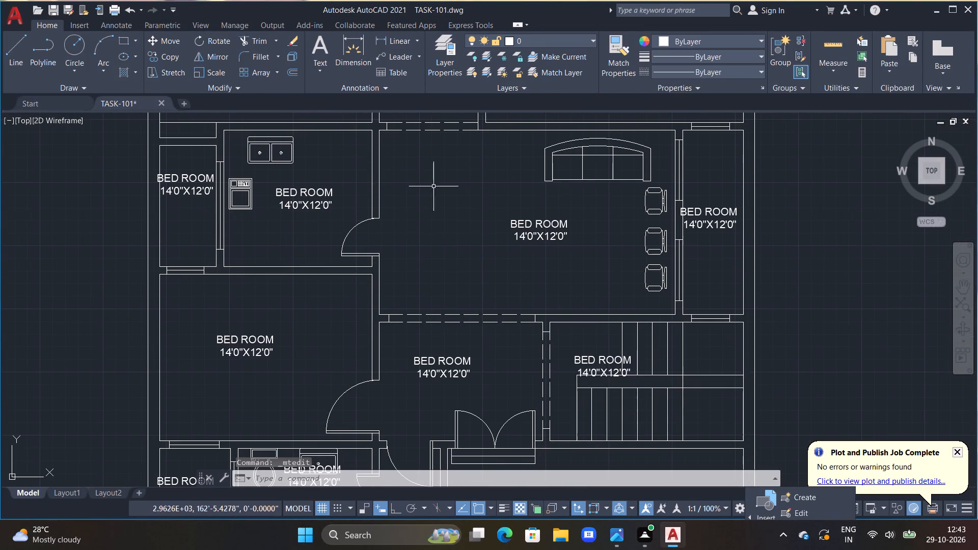
double_click(546, 227)
scroll(546, 227, "up", 2)
left_click(614, 260)
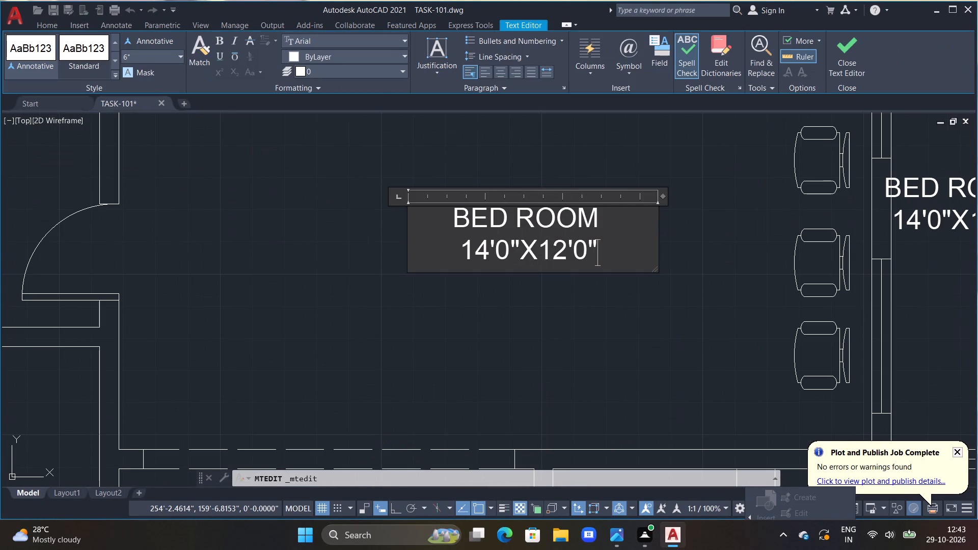
key("BackSpace")
key("BackSpace")
key("BackSpace")
key("BackSpace")
key("BackSpace")
key("BackSpace")
key("BackSpace")
key("BackSpace")
key("BackSpace")
key("BackSpace")
key("BackSpace")
key("BackSpace")
key("BackSpace")
key("BackSpace")
key("BackSpace")
key("BackSpace")
key("BackSpace")
key("BackSpace")
key("BackSpace")
key("BackSpace")
key("BackSpace")
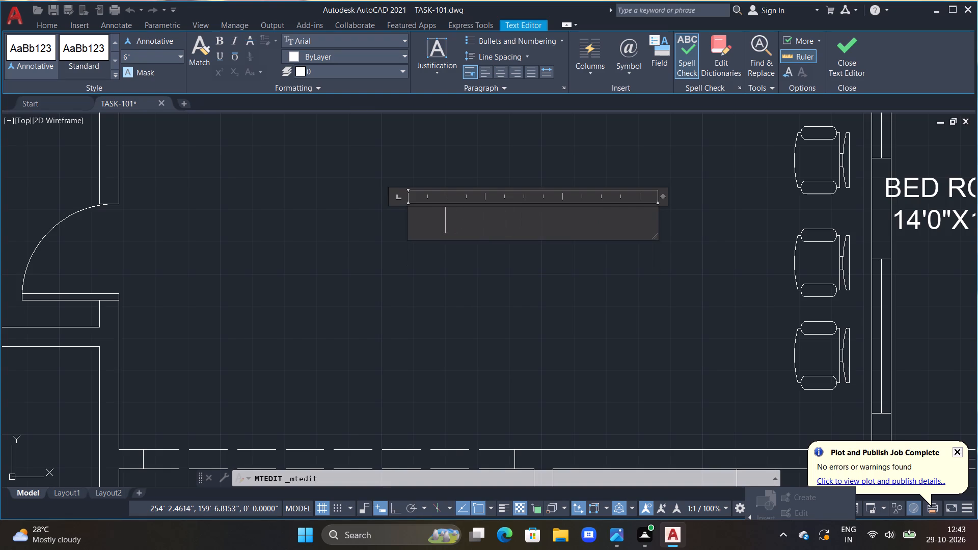
key("BackSpace")
key("BackSpace")
key("BackSpace")
key("BackSpace")
type("T.V LOUNGE")
Add a second line reading 19'0"X12'2" below T.V LOUNGE, indented two spaces.
key("Return")
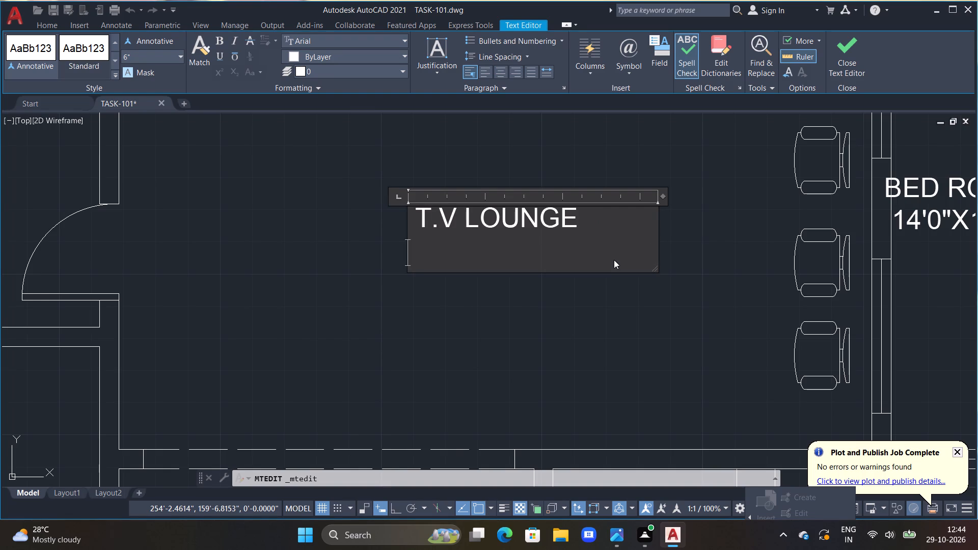
key("space")
key("space")
type("19'")
type("0\"X")
type("12'2\"")
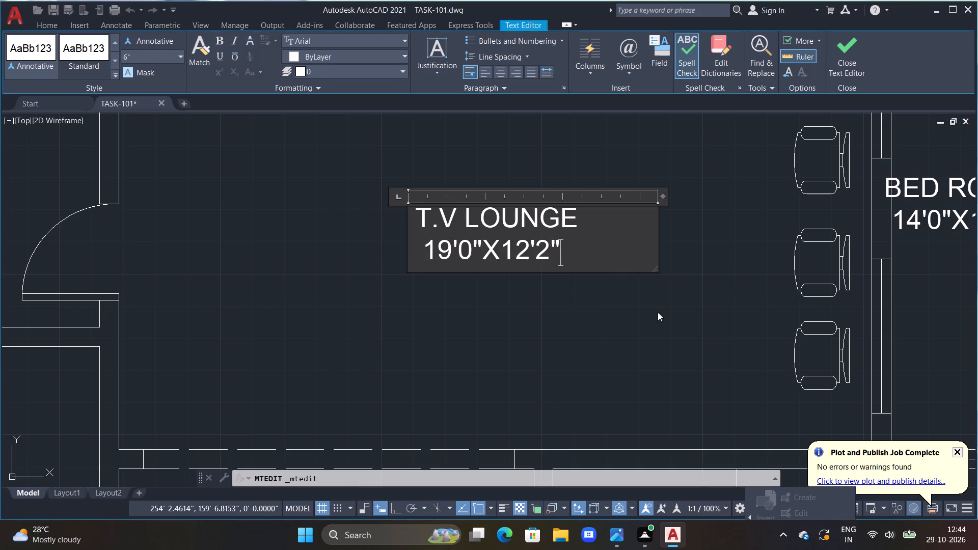
Indent the 19'0"X12'2" line one more space below T.V LOUNGE, and finish the text.
left_click(428, 249)
key("space")
left_click(416, 328)
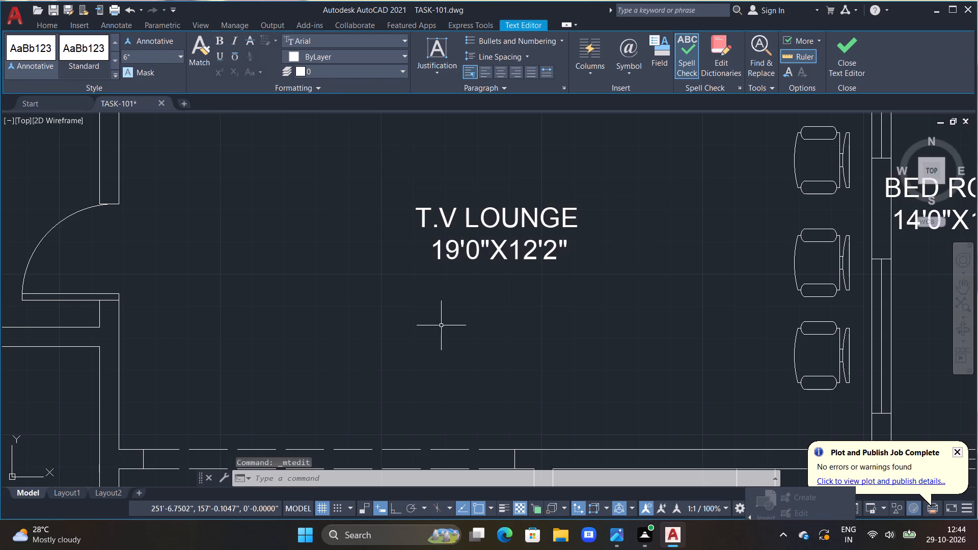
Replace the BED ROOM label text in the narrow room east of the T.V LOUNGE with OPEN TO SKY.
scroll(631, 312, "down", 3)
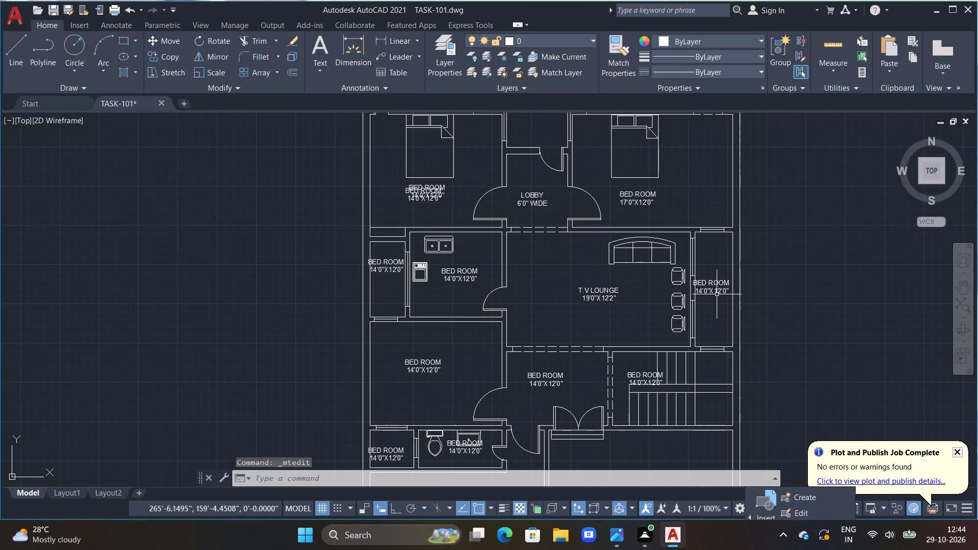
double_click(711, 294)
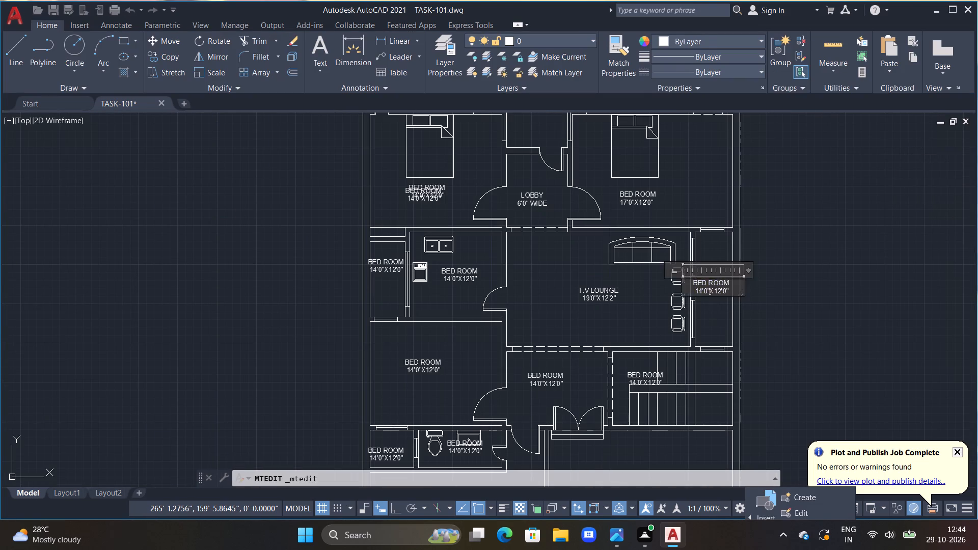
scroll(711, 294, "up", 2)
left_click(758, 285)
key("BackSpace")
key("BackSpace")
key("BackSpace")
key("BackSpace")
key("BackSpace")
key("BackSpace")
key("BackSpace")
key("BackSpace")
key("BackSpace")
key("BackSpace")
key("BackSpace")
key("BackSpace")
key("BackSpace")
key("BackSpace")
key("BackSpace")
key("BackSpace")
key("BackSpace")
key("BackSpace")
key("BackSpace")
key("BackSpace")
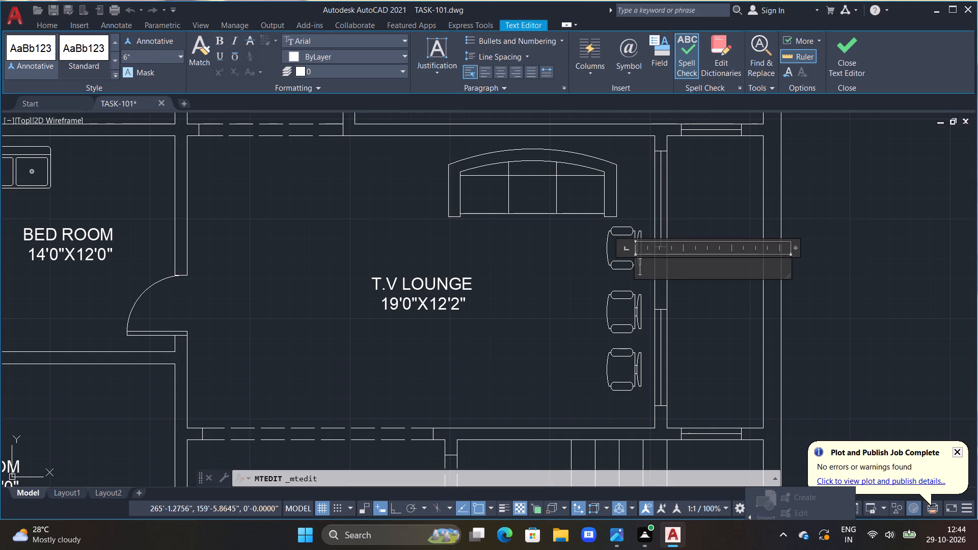
key("space")
type("OPEN TO SKY")
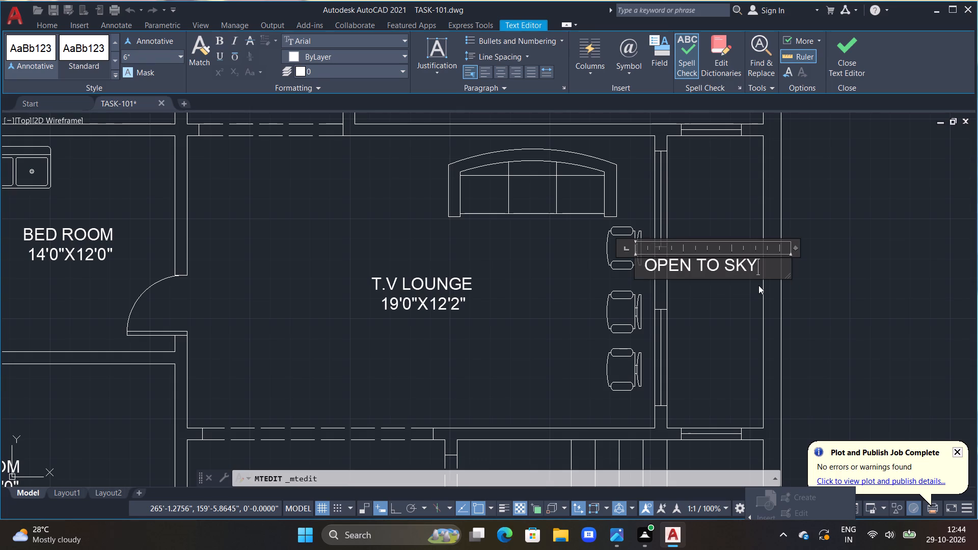
Add a second line reading 4'0"X13'2" below OPEN TO SKY.
key("Return")
type("4'0\"X")
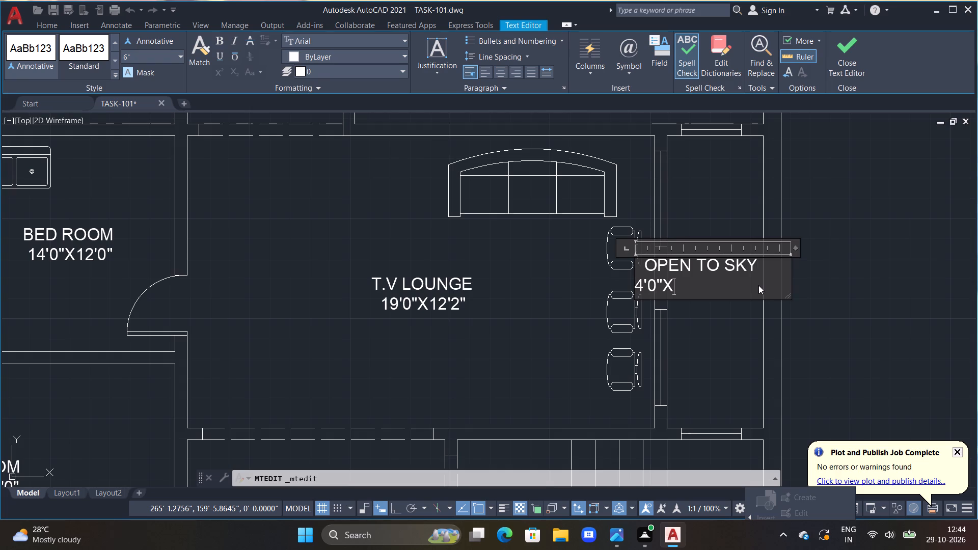
type("13'")
type("2\"")
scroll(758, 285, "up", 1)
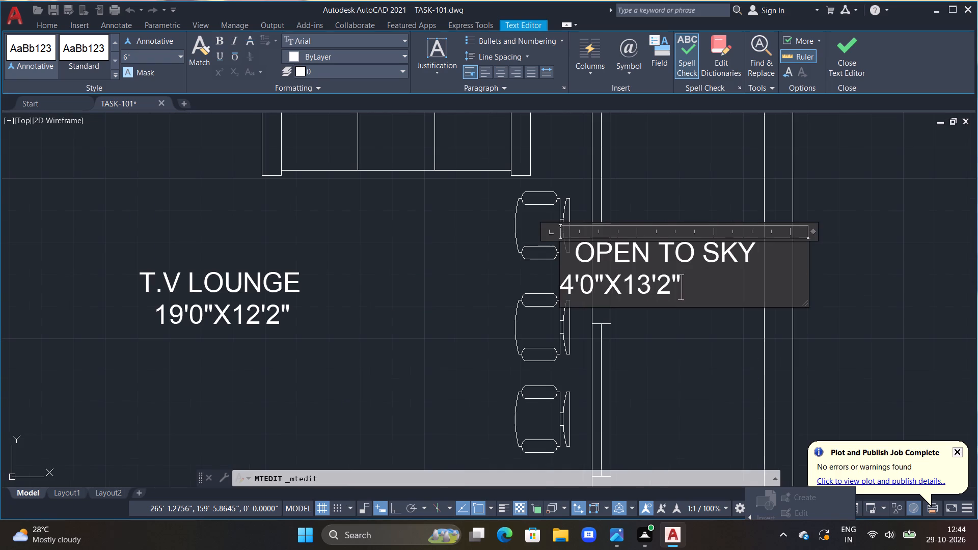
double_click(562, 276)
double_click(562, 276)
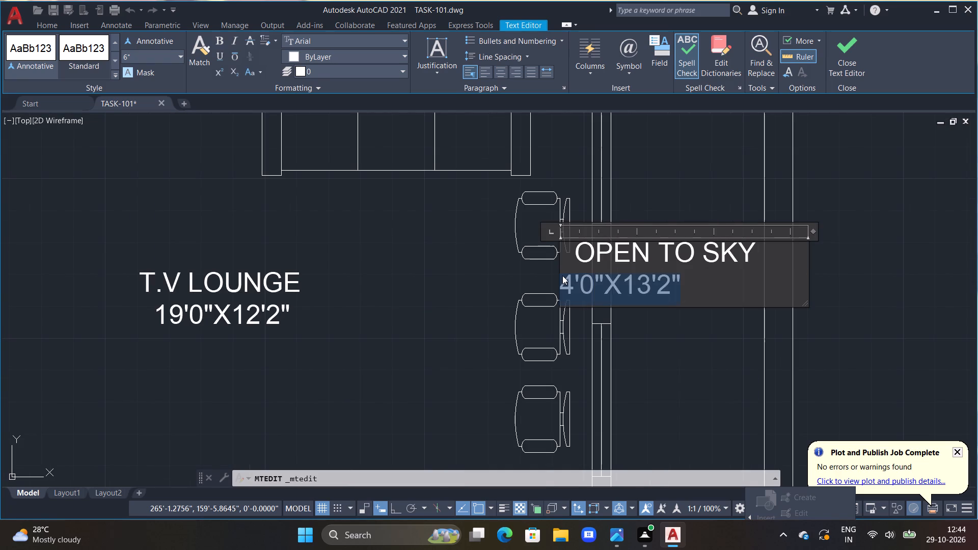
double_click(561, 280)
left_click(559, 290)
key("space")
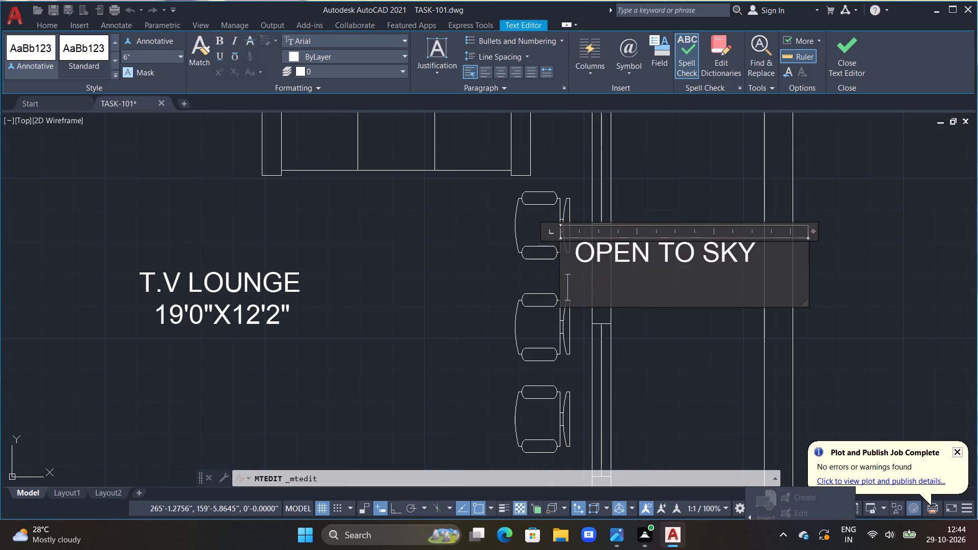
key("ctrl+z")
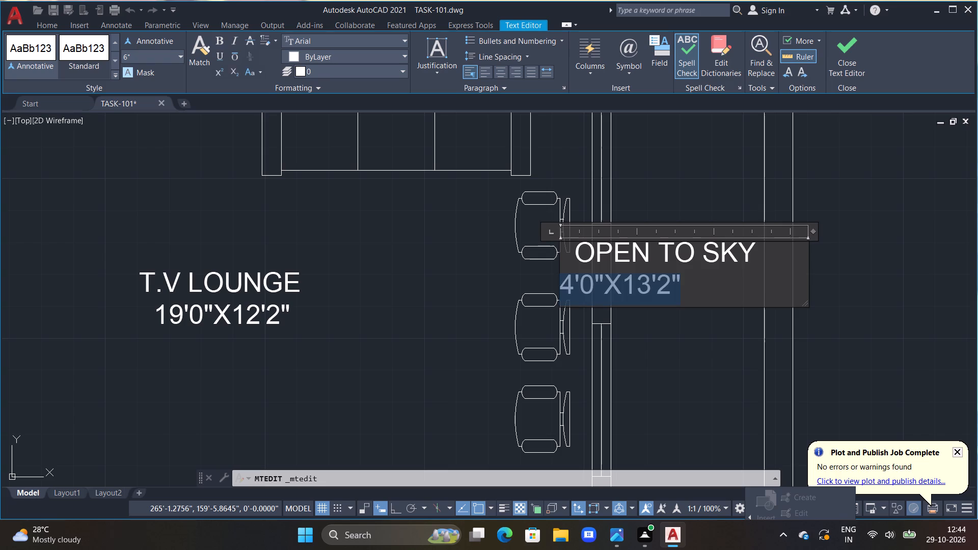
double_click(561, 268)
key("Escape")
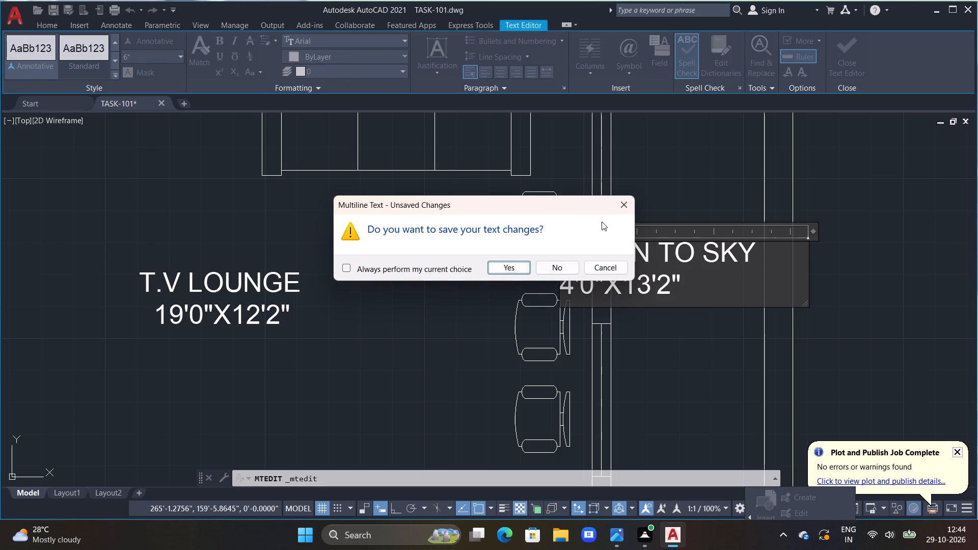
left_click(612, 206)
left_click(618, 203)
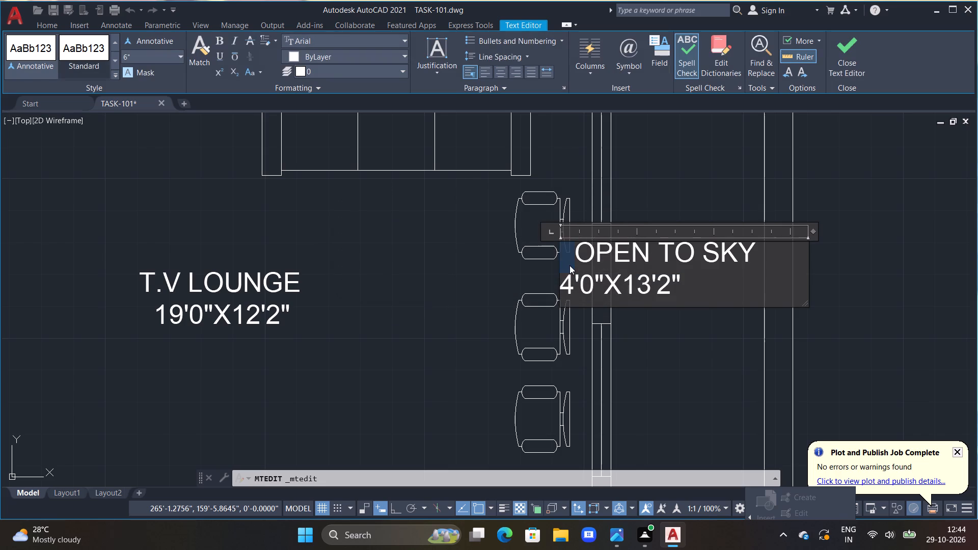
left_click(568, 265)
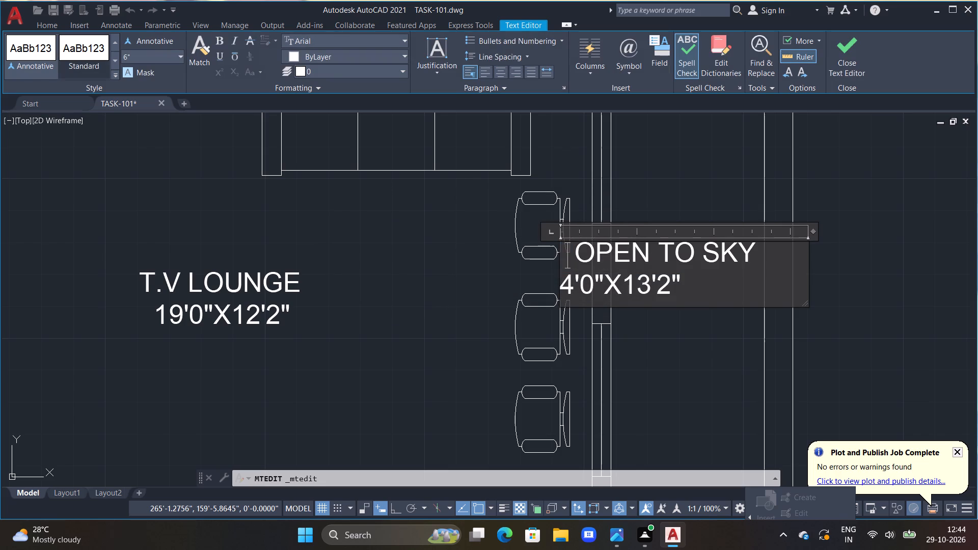
Indent the 4'0"X13'2" line five spaces to centre it under OPEN TO SKY, and finish the text.
left_click(564, 277)
key("space")
key("space")
key("space")
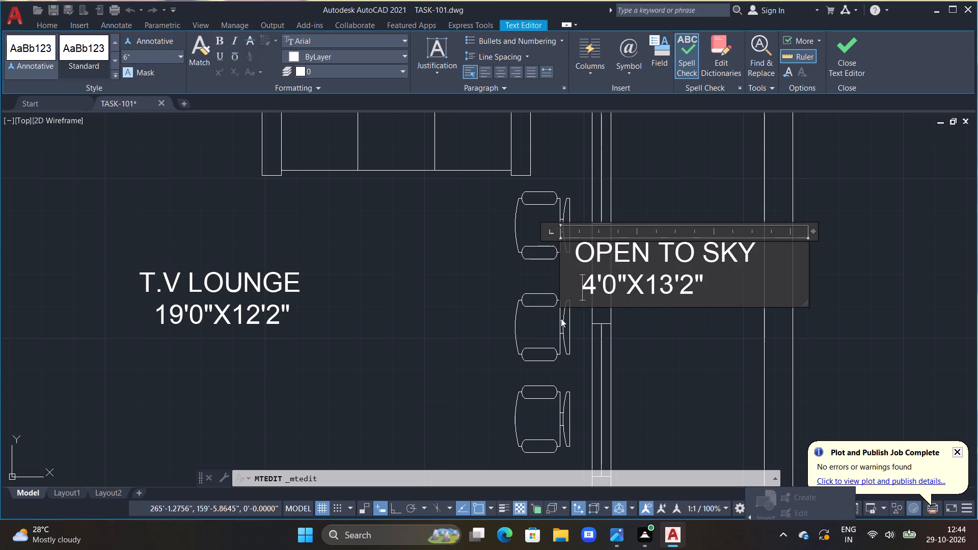
key("space")
key("space")
double_click(636, 337)
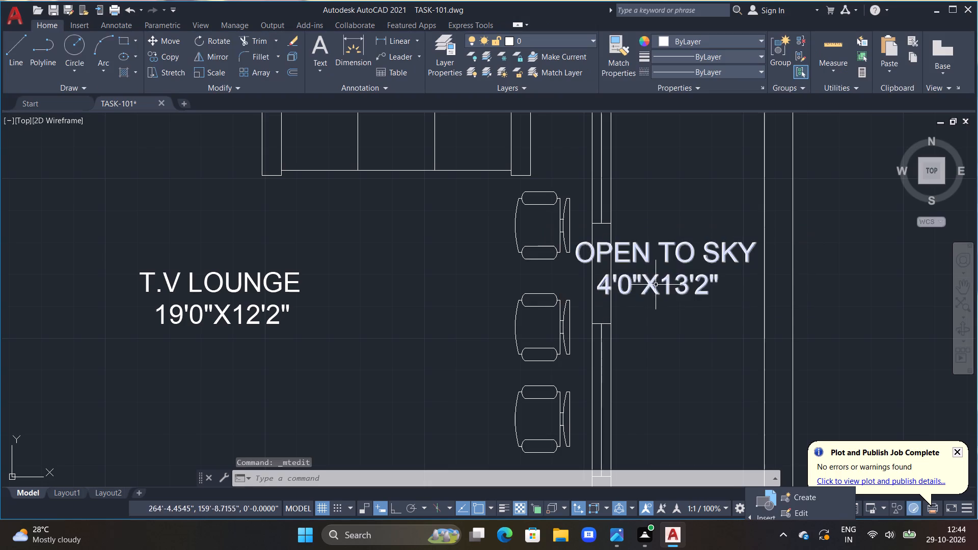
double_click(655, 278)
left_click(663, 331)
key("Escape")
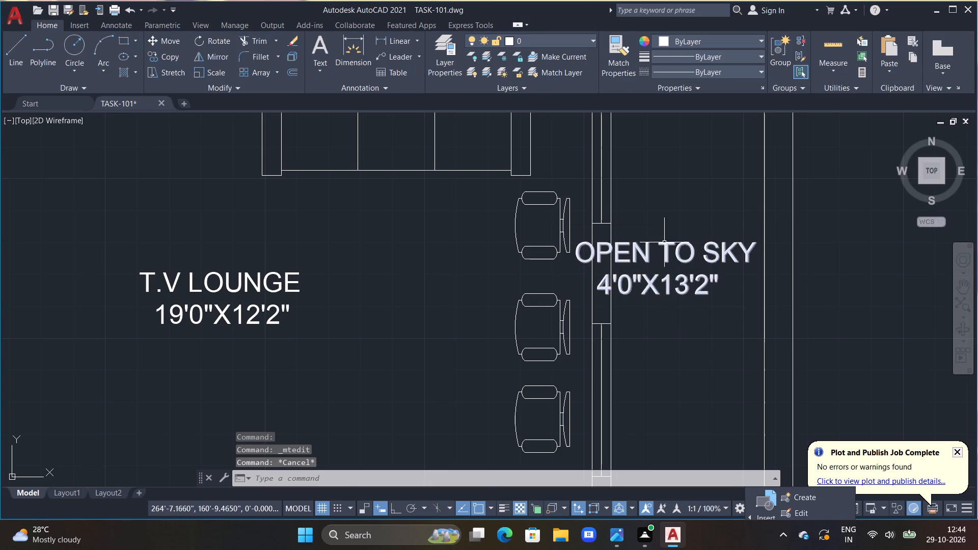
Rotate the OPEN TO SKY label 90 degrees with ortho on so it reads vertically.
left_click_drag(655, 225, 634, 294)
left_click(653, 355)
key("r")
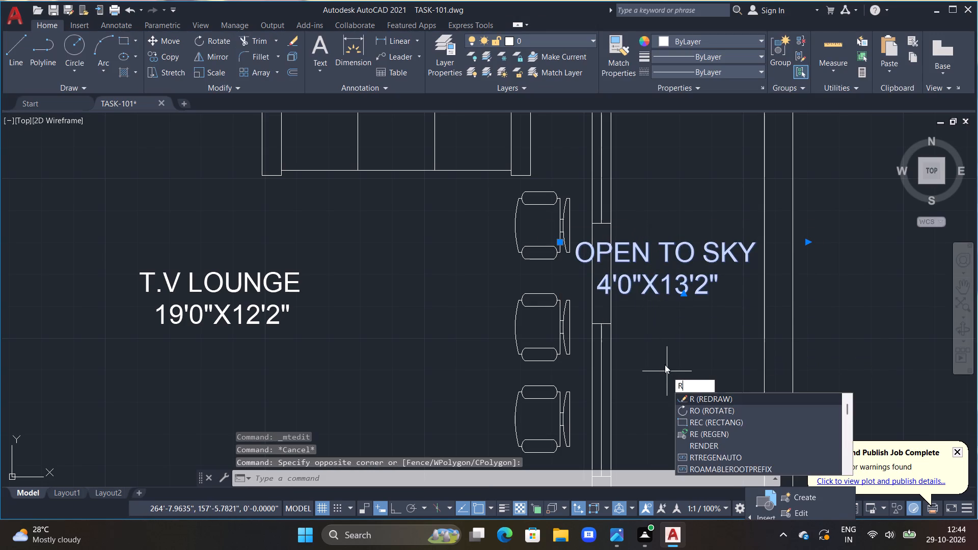
type("O")
key("space")
left_click(672, 371)
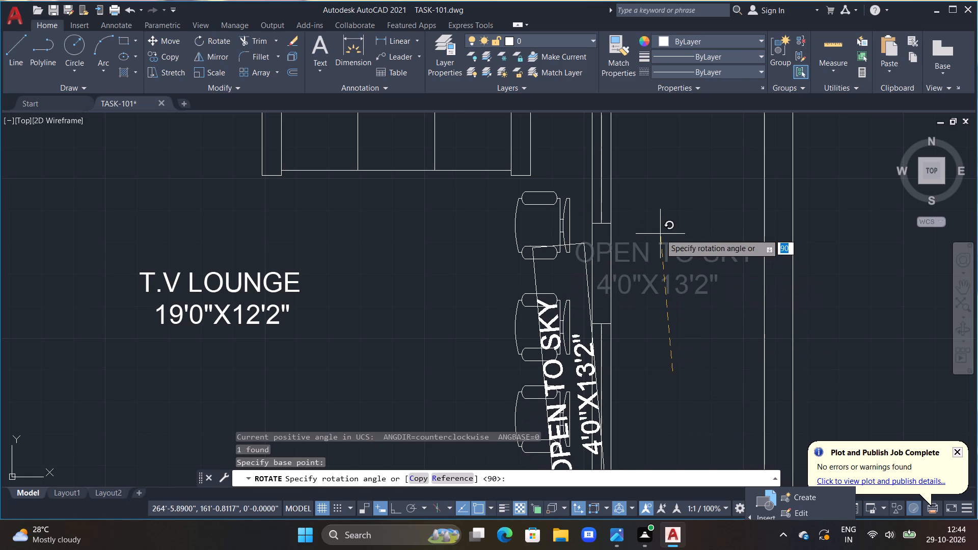
key("F8")
left_click(660, 234)
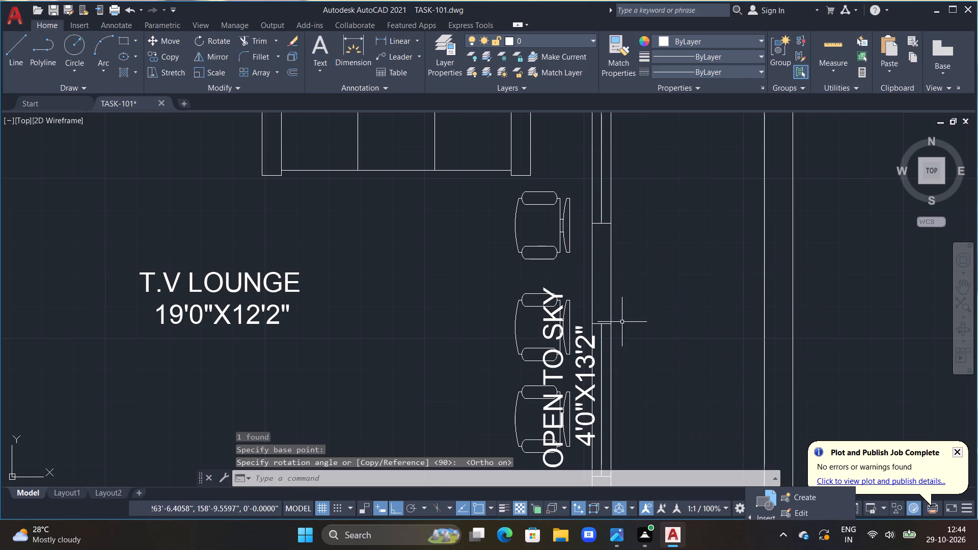
Move the rotated OPEN TO SKY label horizontally into the narrow room east of the T.V LOUNGE.
left_click(559, 378)
type("M")
key("space")
left_click_drag(583, 396, 618, 391)
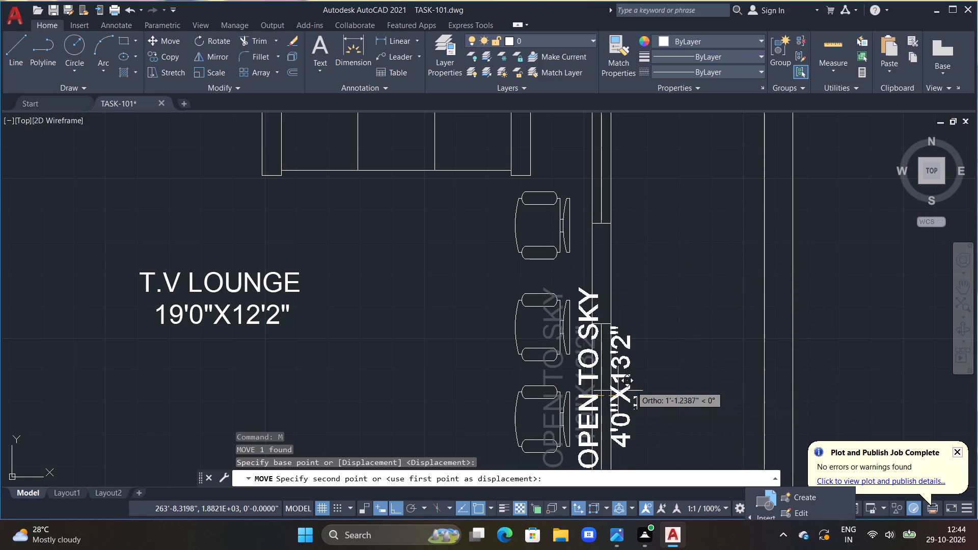
left_click(695, 349)
key("Escape")
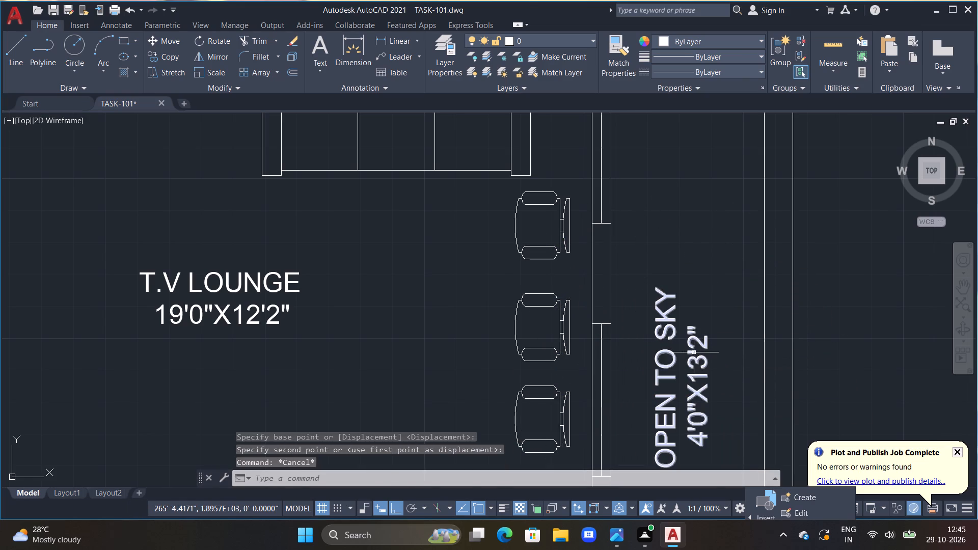
Shift the OPEN TO SKY label slightly north within its narrow room.
scroll(694, 352, "down", 4)
scroll(686, 355, "up", 2)
left_click(689, 386)
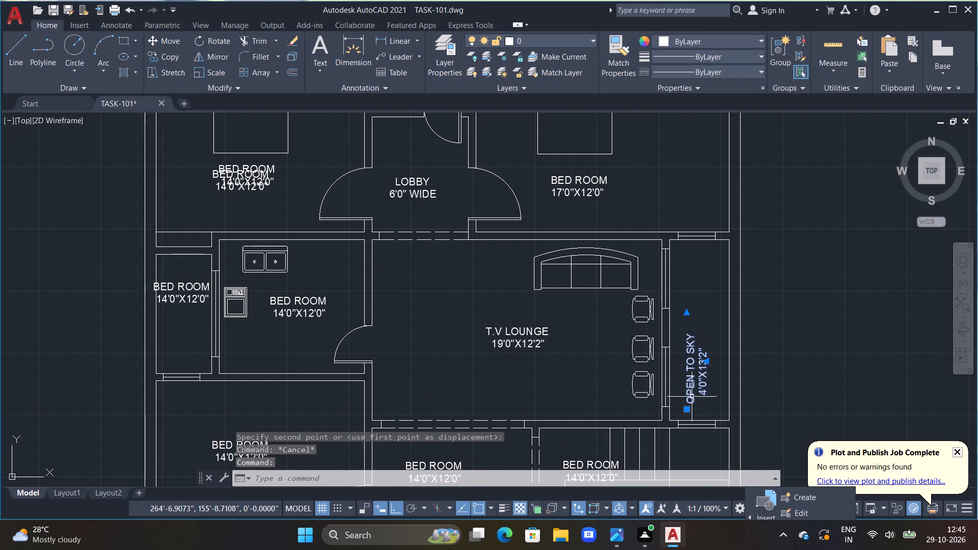
left_click_drag(686, 406, 686, 400)
left_click_drag(686, 412, 686, 406)
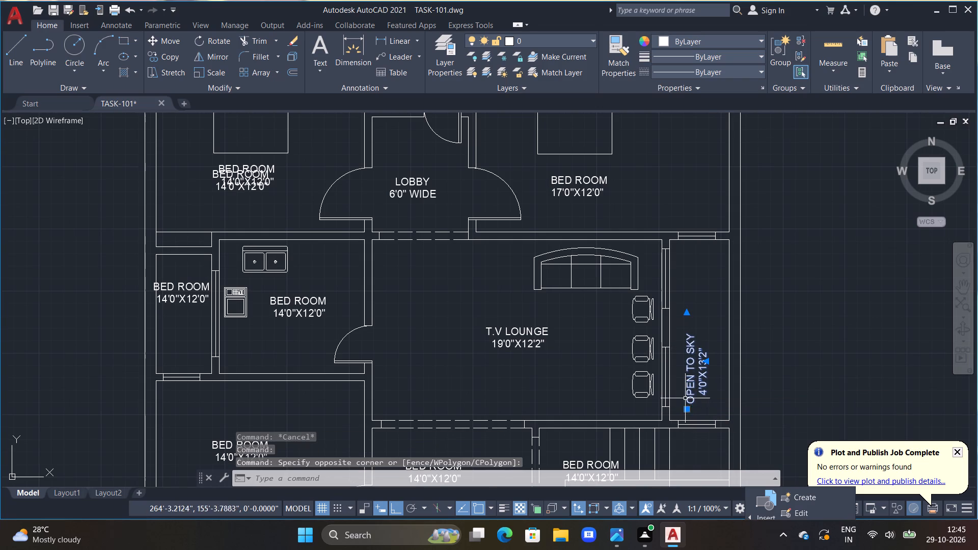
key("Escape")
left_click(688, 398)
left_click_drag(688, 410, 688, 400)
left_click(685, 390)
key("Escape")
key("Escape")
Delete the duplicate BED ROOM label overlapping the other one in the bedroom west of the LOBBY.
scroll(501, 388, "down", 1)
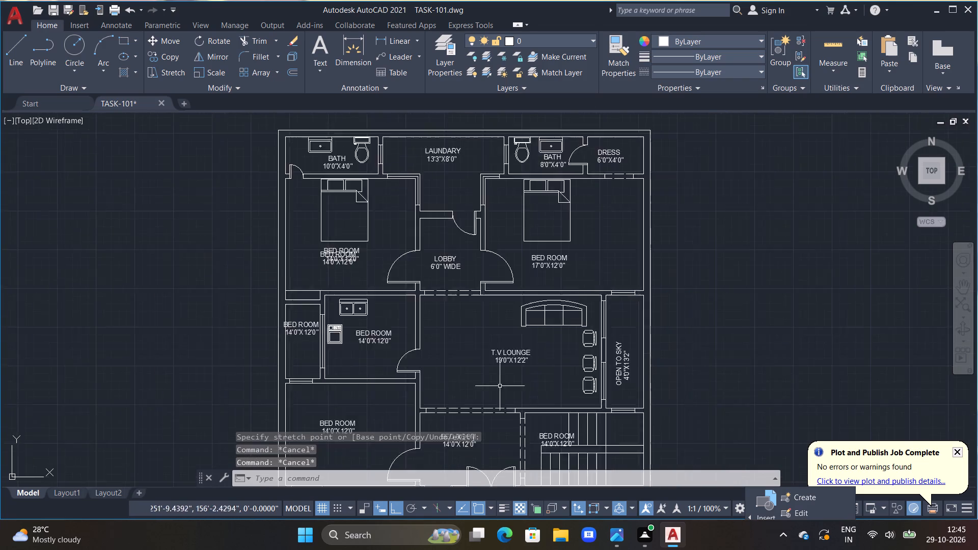
scroll(500, 386, "down", 1)
middle_click_drag(407, 370, 459, 341)
scroll(461, 327, "up", 1)
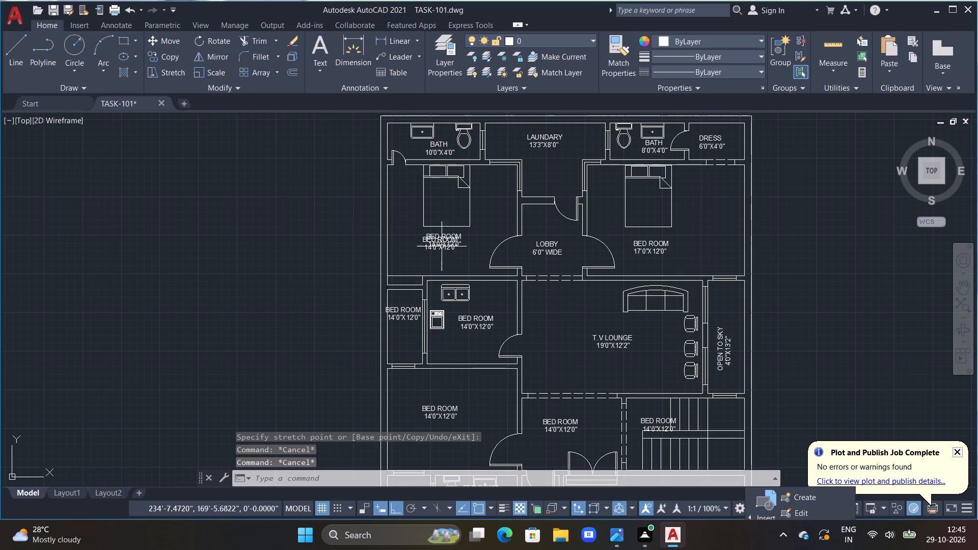
left_click(436, 235)
key("Delete")
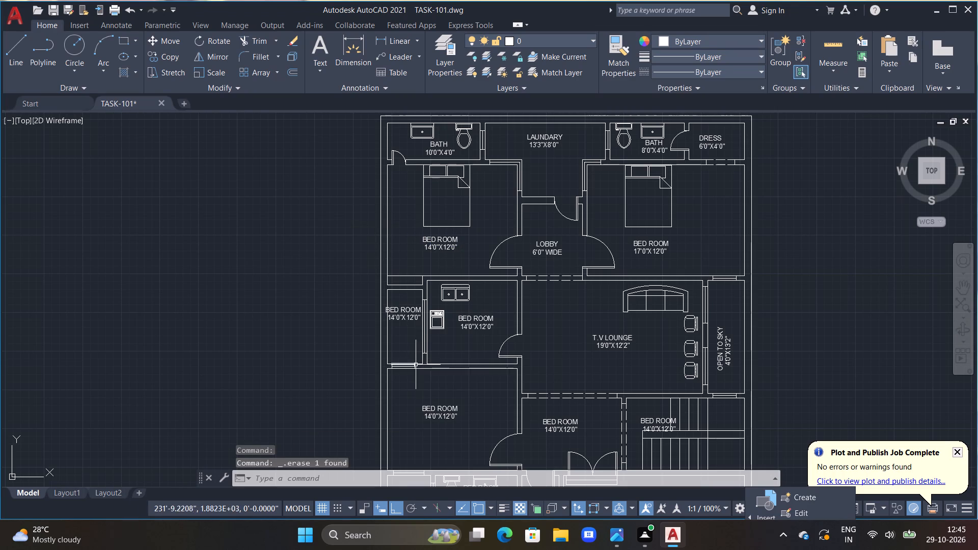
Replace the BED ROOM label text in the room with the double sink and stove with KITCHEN.
triple_click(479, 320)
left_click(479, 320)
scroll(479, 320, "up", 3)
left_click(518, 348)
left_click(531, 351)
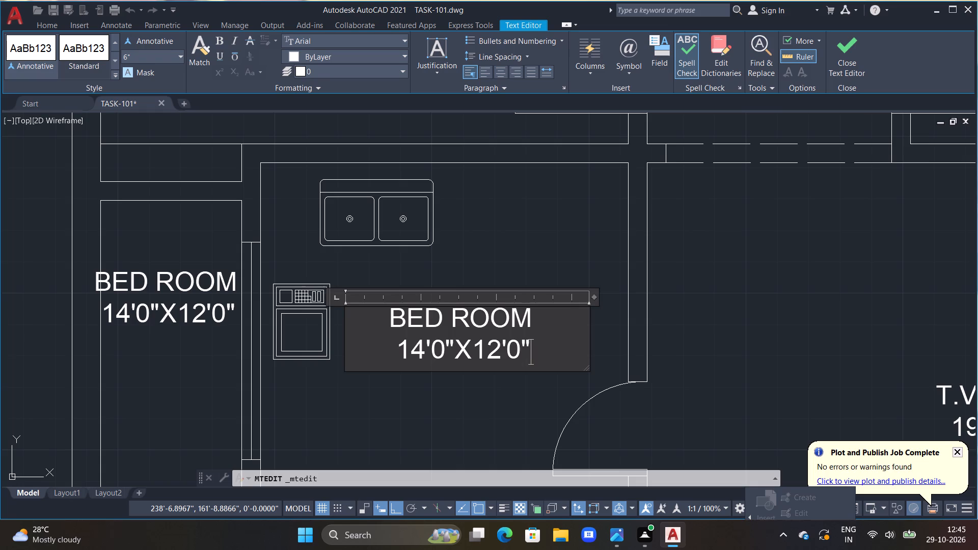
key("BackSpace")
key("BackSpace")
key("BackSpace")
key("BackSpace")
key("BackSpace")
key("BackSpace")
key("BackSpace")
key("BackSpace")
key("BackSpace")
key("BackSpace")
key("BackSpace")
key("BackSpace")
key("BackSpace")
key("BackSpace")
key("BackSpace")
key("BackSpace")
key("BackSpace")
key("BackSpace")
key("BackSpace")
key("BackSpace")
key("BackSpace")
key("BackSpace")
key("BackSpace")
key("BackSpace")
key("BackSpace")
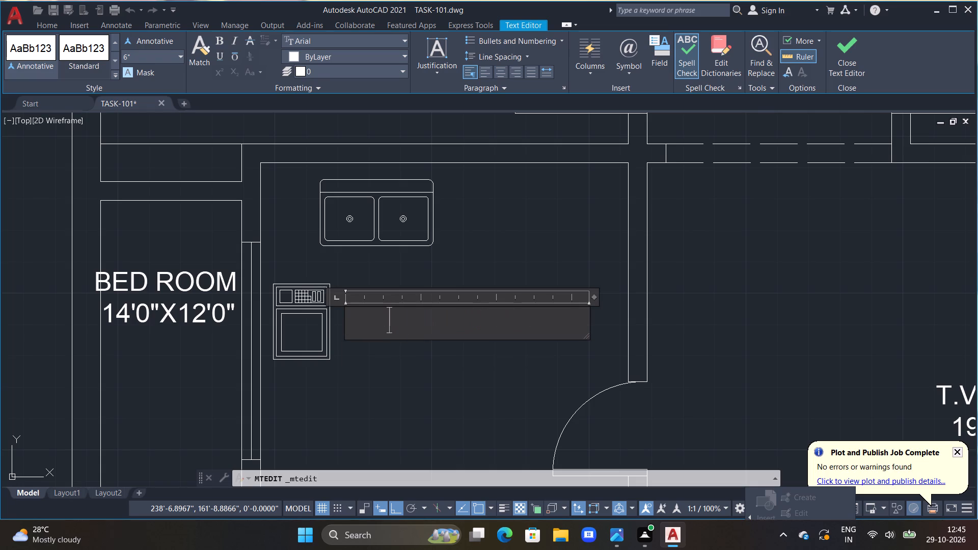
key("BackSpace")
type("KITCHEN")
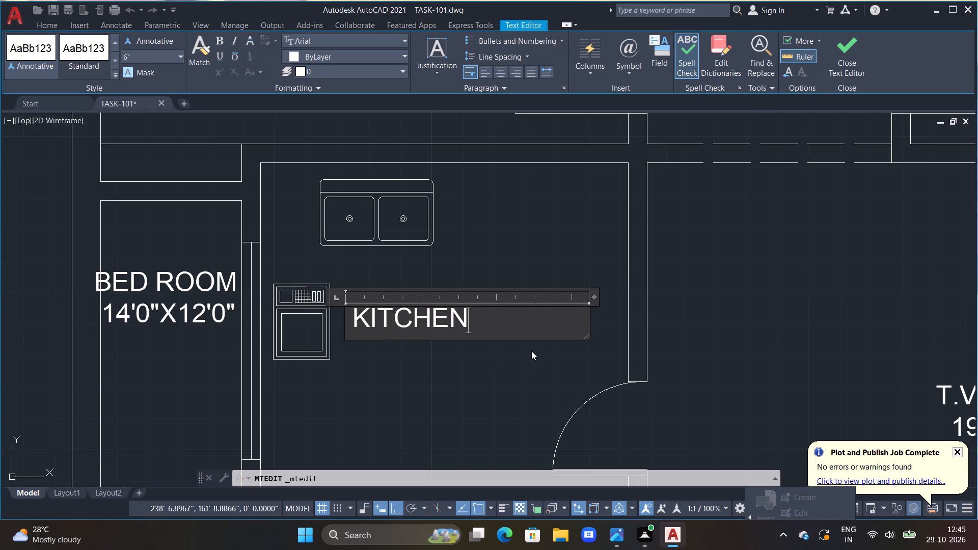
Add a second line reading 9'0"X9'0" below KITCHEN, indented two spaces, and finish the text.
key("Return")
type("9'0\"X")
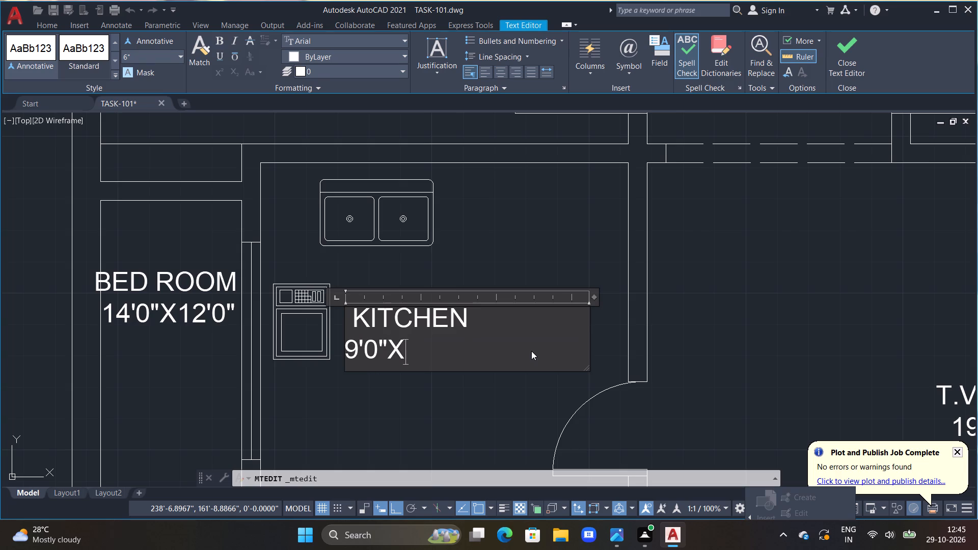
type("9'0\"")
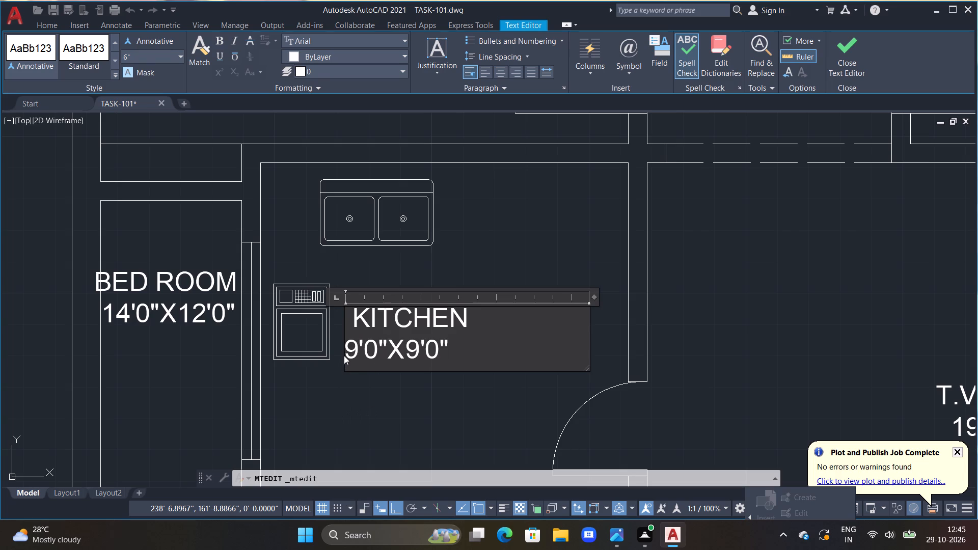
left_click(346, 351)
key("space")
key("space")
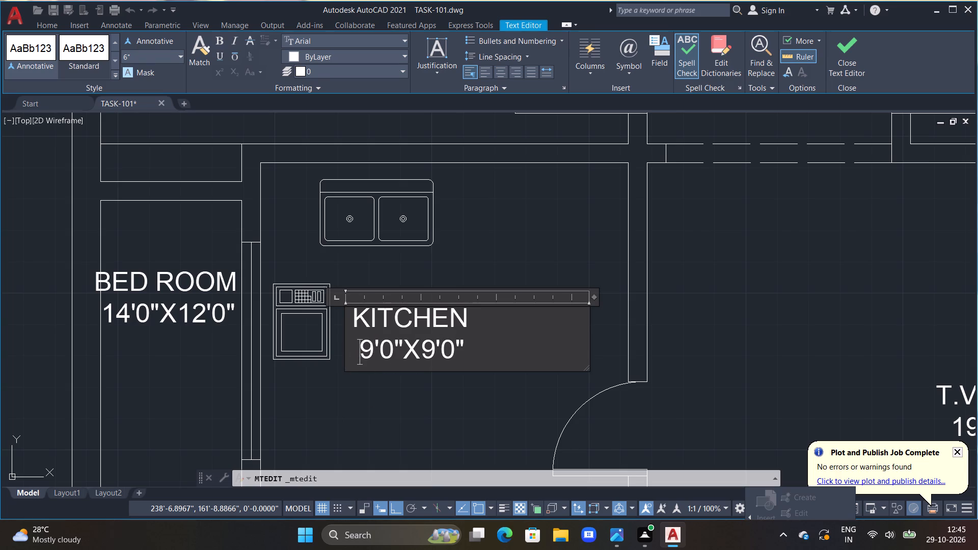
left_click(344, 382)
Replace the BED ROOM label text in the narrow space west of the KITCHEN with OPEN TO SKY.
scroll(336, 402, "down", 1)
middle_click_drag(341, 398, 489, 357)
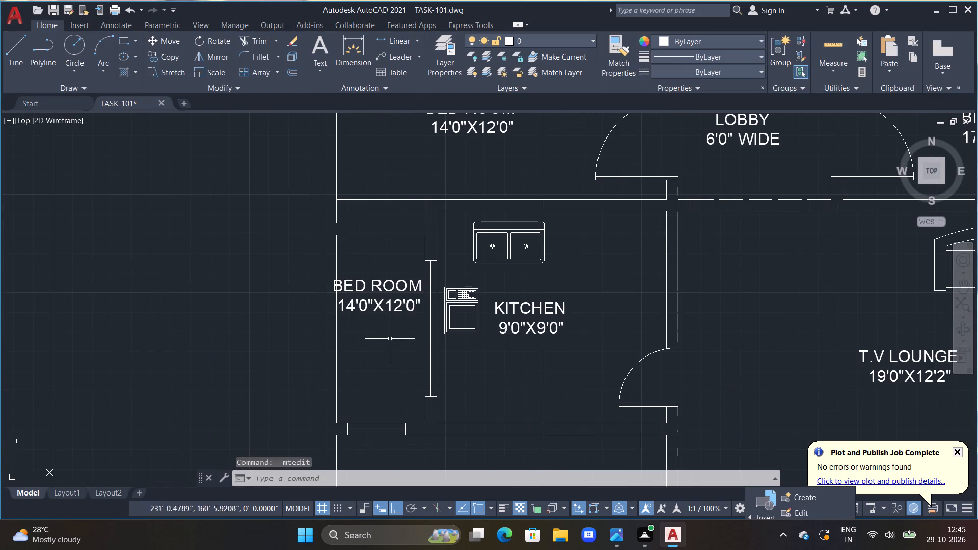
double_click(388, 307)
scroll(389, 311, "up", 2)
left_click(447, 309)
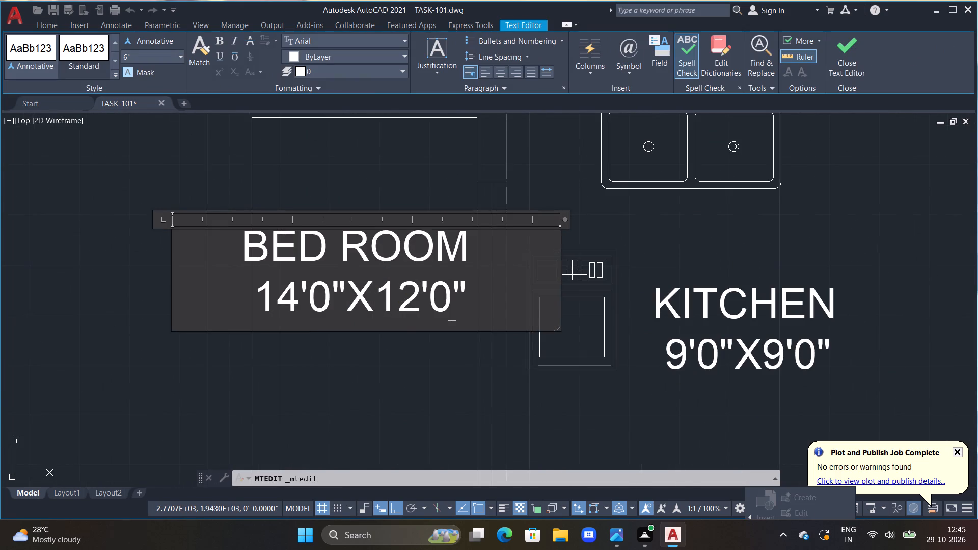
key("Right")
key("BackSpace")
key("BackSpace")
key("BackSpace")
key("BackSpace")
key("BackSpace")
key("BackSpace")
key("BackSpace")
key("BackSpace")
key("BackSpace")
key("BackSpace")
key("BackSpace")
key("BackSpace")
key("BackSpace")
key("BackSpace")
key("BackSpace")
key("BackSpace")
key("BackSpace")
key("BackSpace")
key("BackSpace")
key("BackSpace")
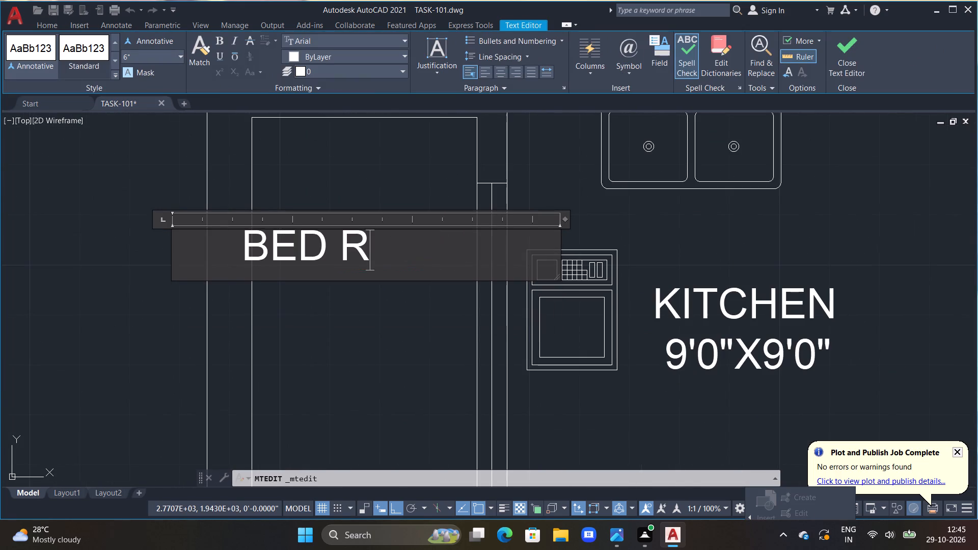
key("space")
type("OPEN TO SKY")
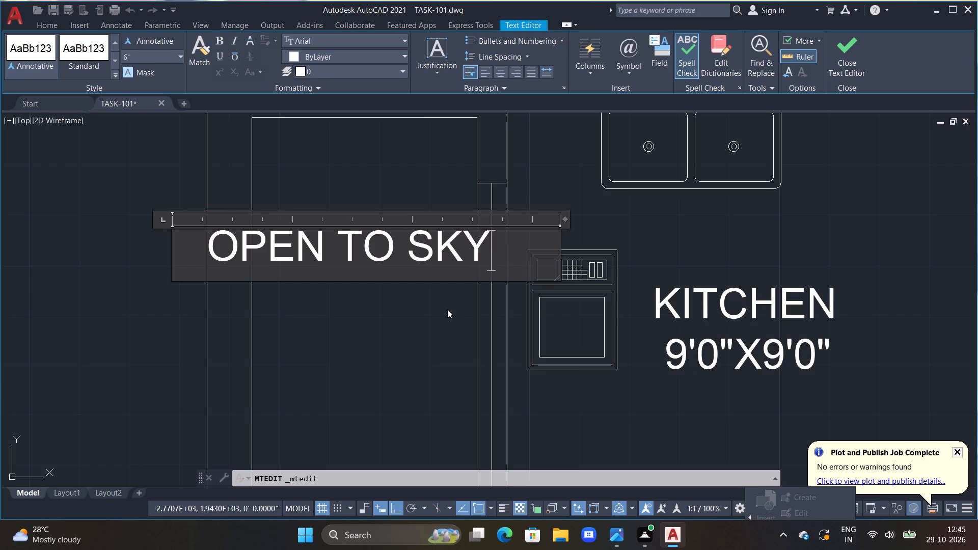
Add a second line reading 4'3"X8'0" below OPEN TO SKY, indented seven spaces, and finish the text.
key("Return")
key("space")
key("space")
key("space")
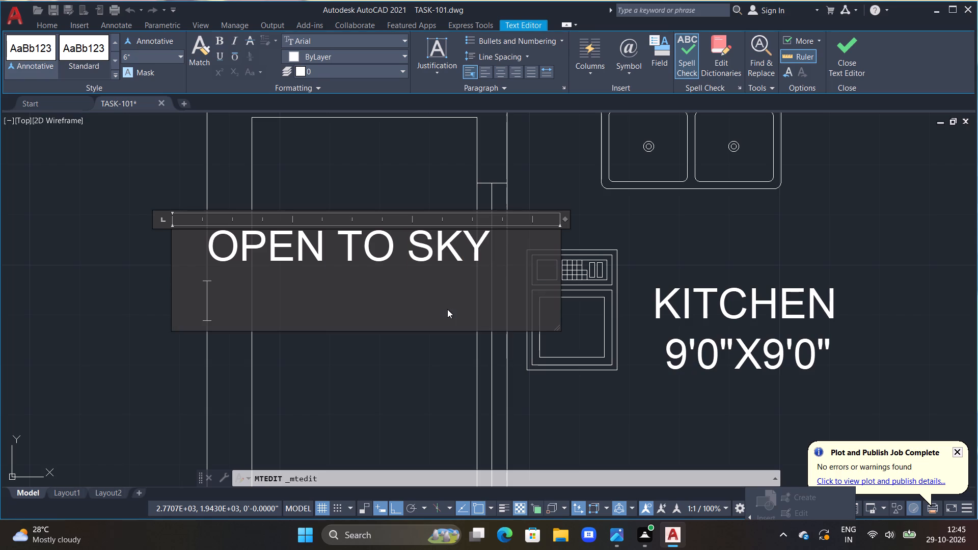
key("space")
key("space")
key("space")
key("space")
key("space")
key("space")
key("BackSpace")
key("BackSpace")
type("4'3\"X")
type("8'0\"")
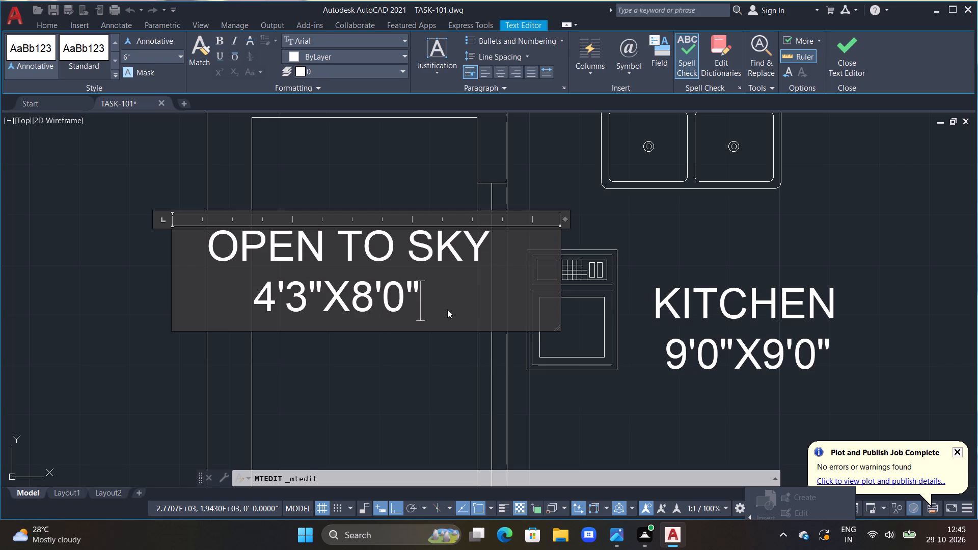
left_click(388, 360)
Rotate the OPEN TO SKY 4'3"X8'0" label 90 degrees so it reads vertically from bottom to top.
scroll(391, 356, "down", 2)
scroll(390, 357, "up", 1)
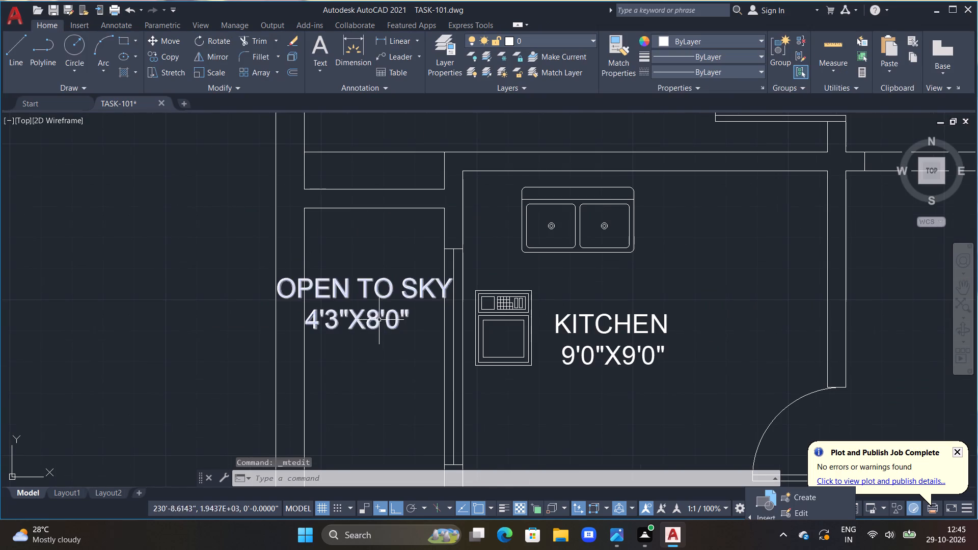
left_click_drag(374, 313, 346, 341)
key("r")
type("O")
key("space")
left_click_drag(348, 375, 348, 376)
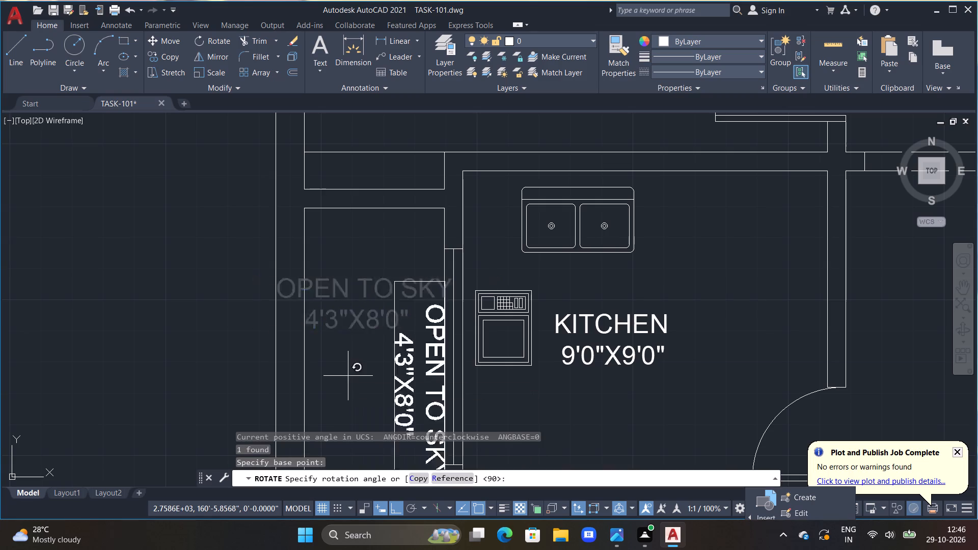
left_click_drag(348, 376, 371, 365)
left_click(389, 313)
double_click(301, 361)
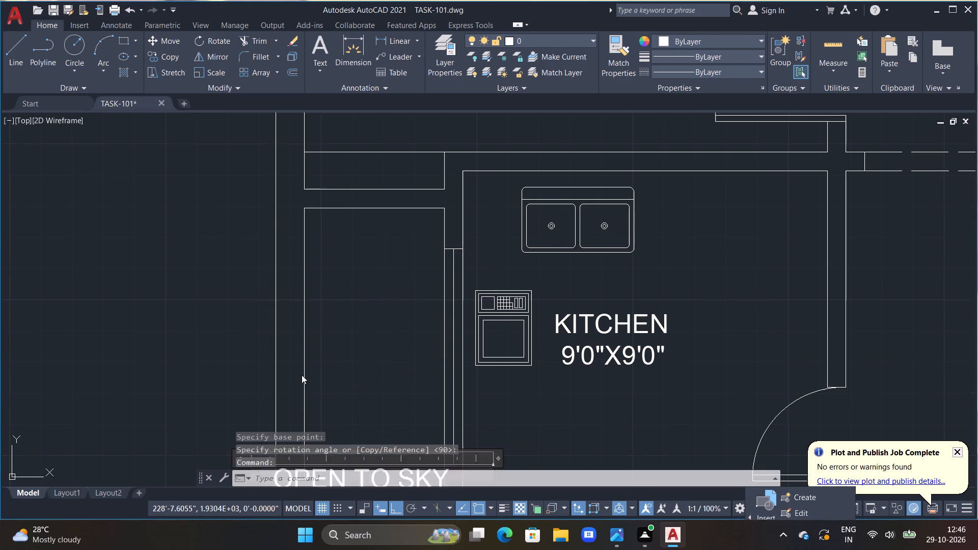
key("Escape")
Move the rotated OPEN TO SKY label east into the narrow space beside the KITCHEN.
scroll(360, 259, "down", 2)
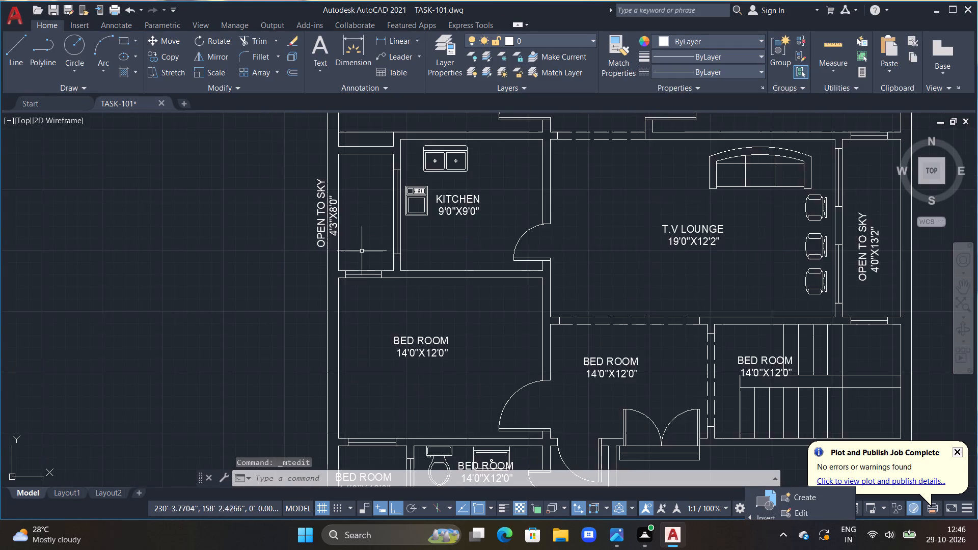
middle_click_drag(360, 245, 402, 383)
left_click(361, 354)
type("M")
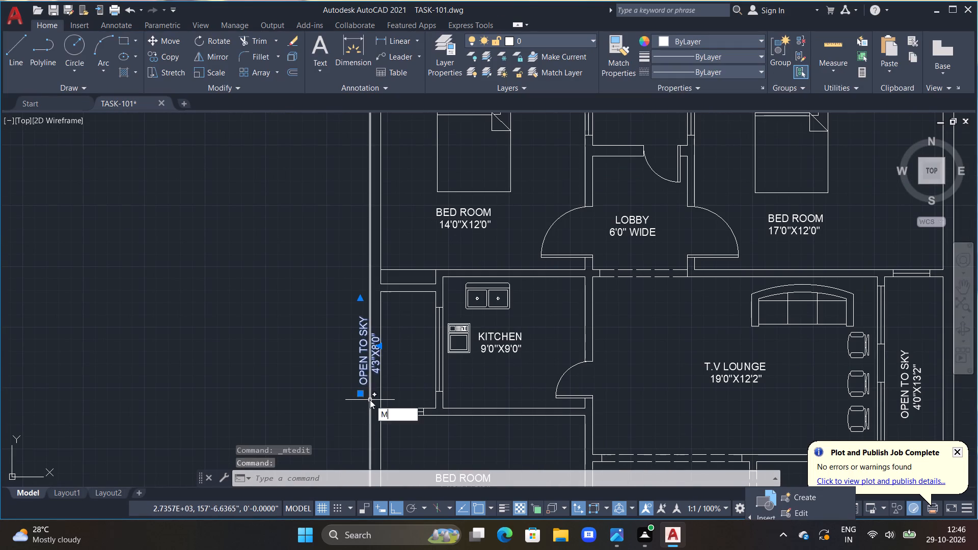
key("space")
left_click_drag(370, 400, 394, 403)
left_click(406, 396)
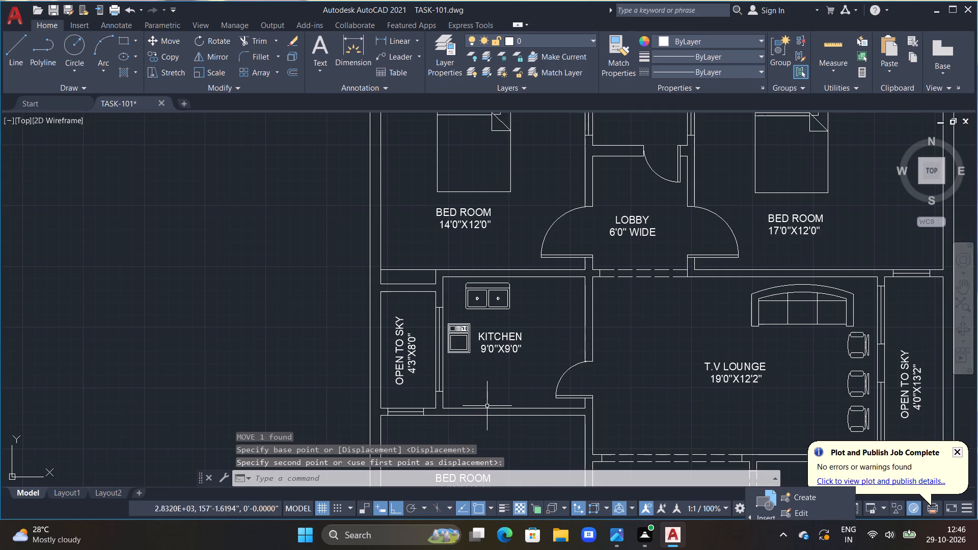
Move the BED ROOM label in the room south of the KITCHEN down near that room's south wall.
scroll(493, 419, "down", 1)
middle_click_drag(498, 419, 472, 312)
middle_click_drag(466, 353, 470, 318)
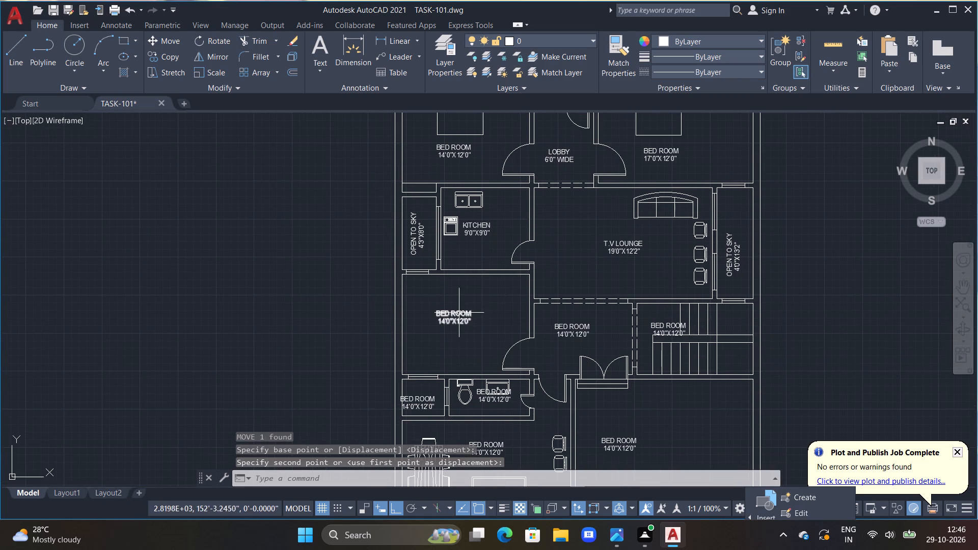
middle_click_drag(466, 307, 474, 358)
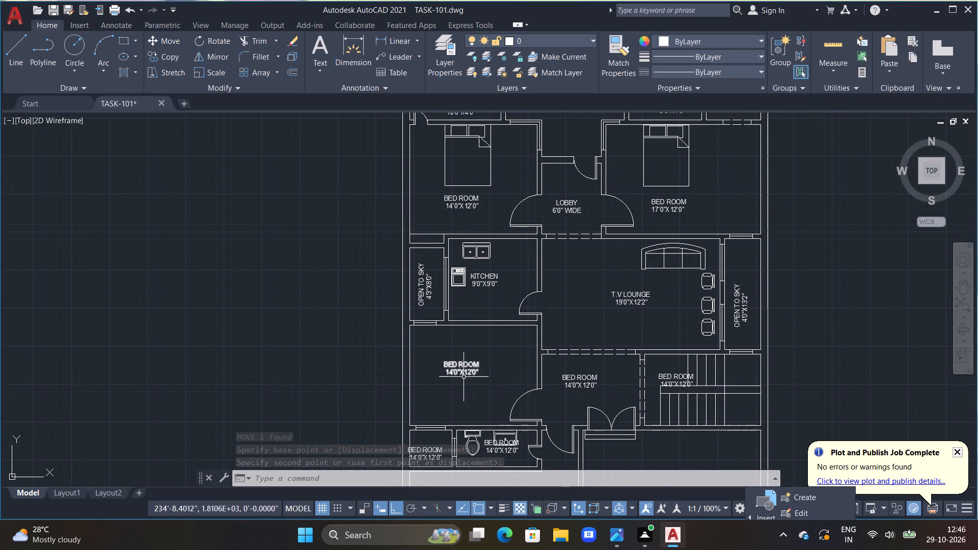
left_click(457, 373)
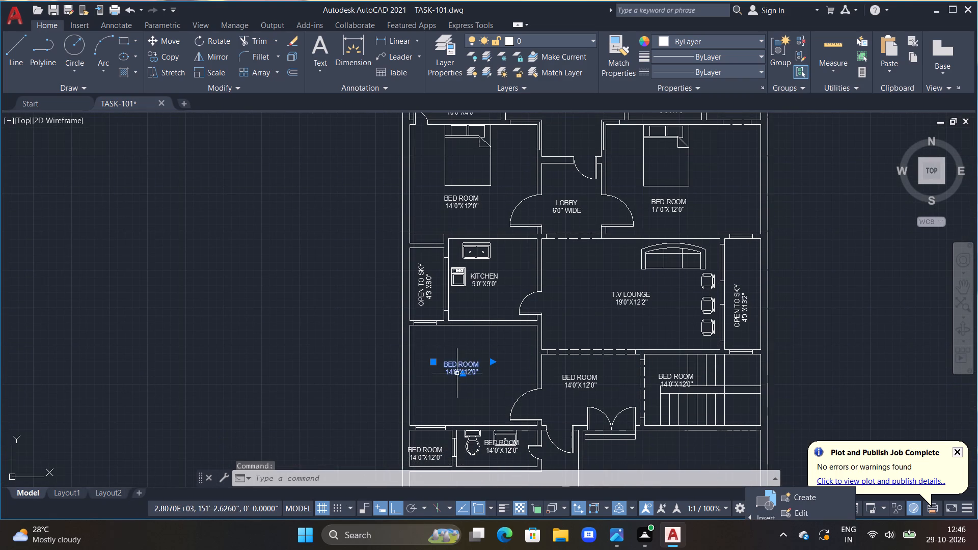
type("M")
key("space")
left_click_drag(455, 393, 457, 408)
left_click(458, 425)
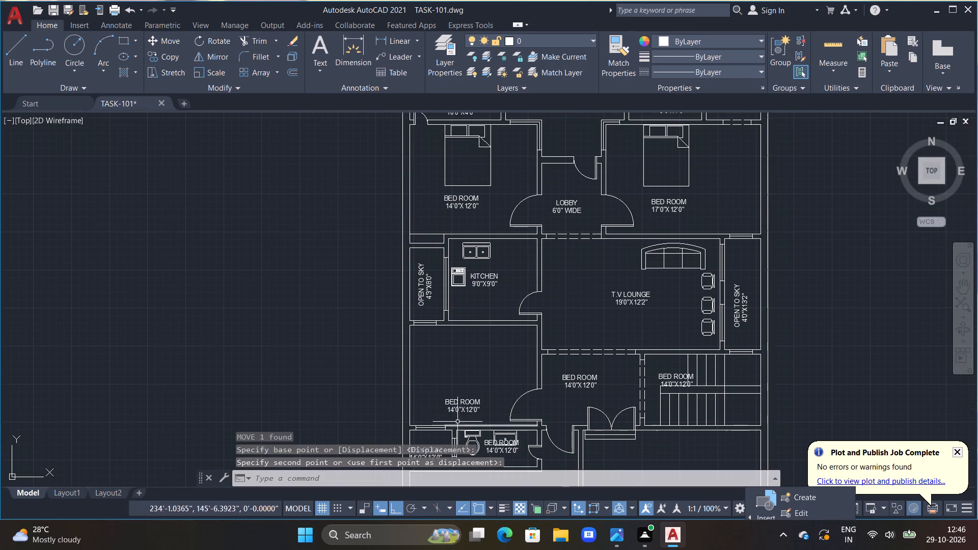
Insert GUEST before BED ROOM in the label of the room south of the KITCHEN.
double_click(457, 399)
scroll(459, 402, "up", 2)
double_click(459, 402)
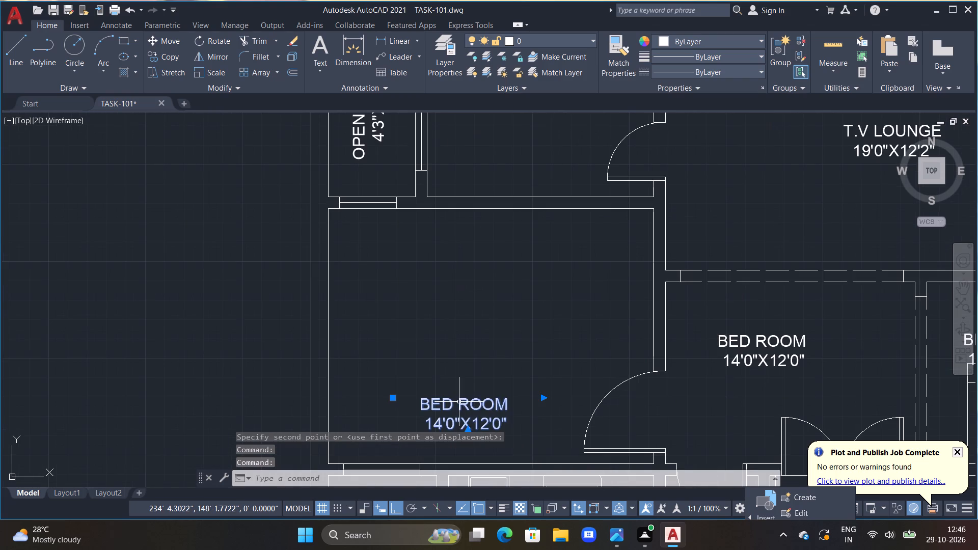
left_click(417, 403)
type("GUR")
key("BackSpace")
type("EST")
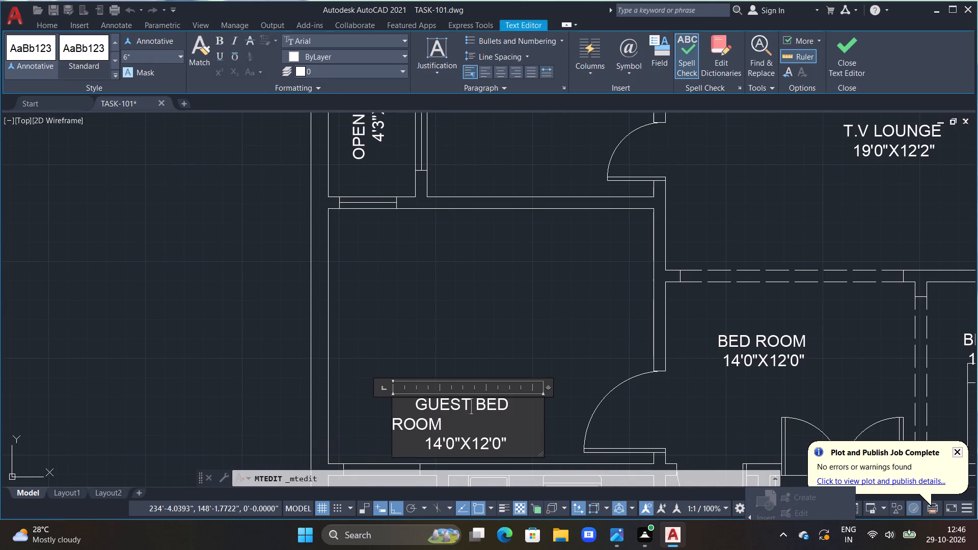
key("space")
Change the guest bedroom label's size line to 14'0"X11'0".
middle_click_drag(416, 410, 380, 307)
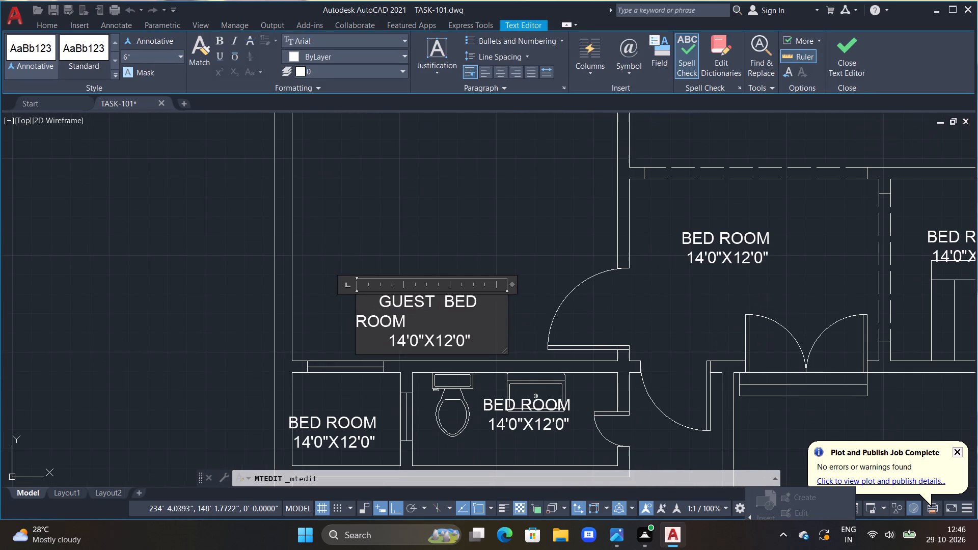
scroll(463, 340, "up", 1)
left_click(444, 341)
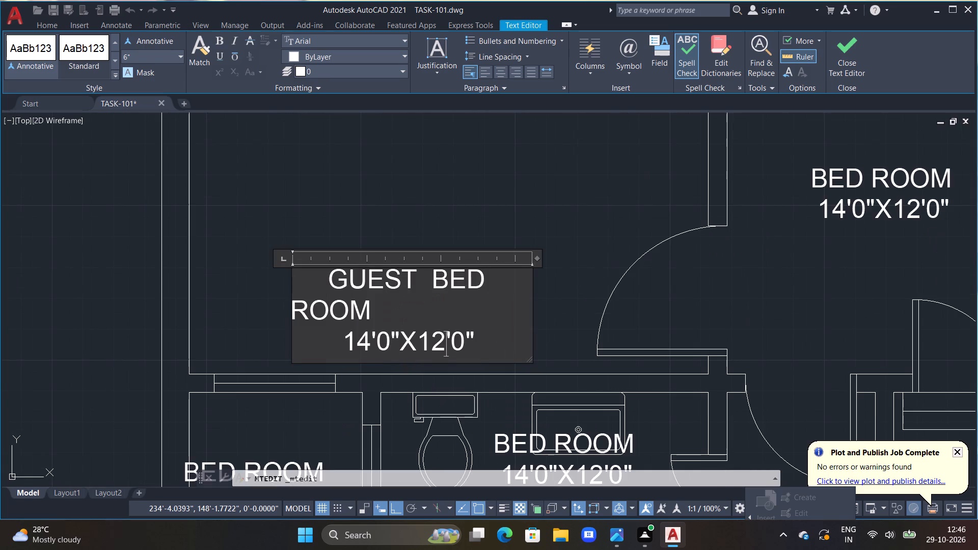
key("BackSpace")
key("1")
Widen the guest bedroom label's text frame so GUEST BED ROOM fits on one line.
left_click(529, 361)
left_click_drag(529, 361, 607, 375)
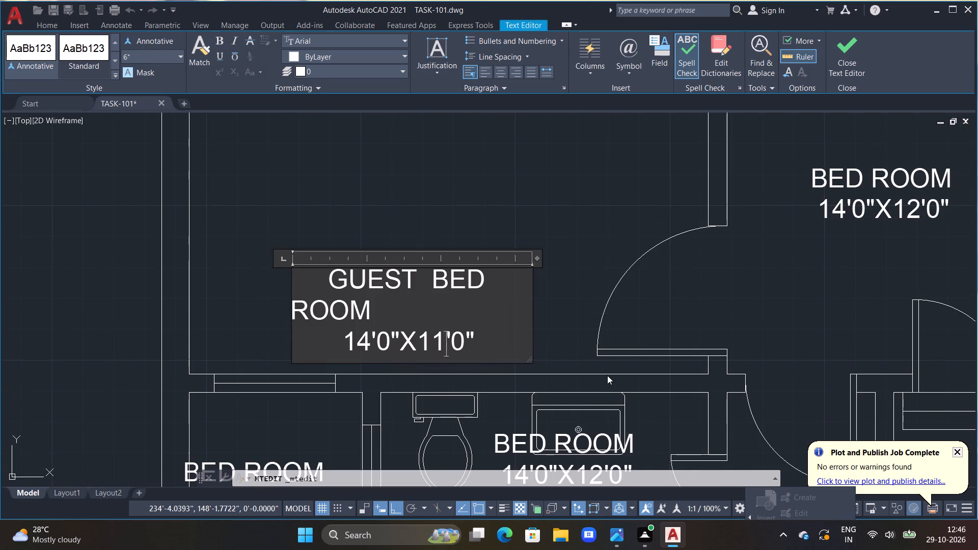
left_click_drag(607, 375, 596, 370)
left_click(531, 357)
left_click_drag(531, 357, 542, 368)
left_click_drag(529, 362, 603, 404)
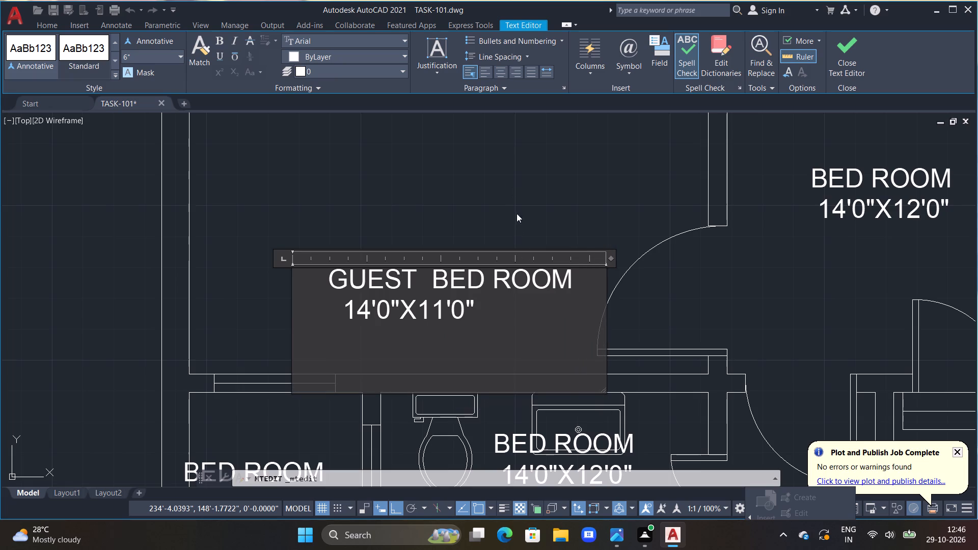
Remove the extra space after GUEST, indent the 14'0"X11'0" line three more spaces, and finish the text.
left_click(435, 272)
key("BackSpace")
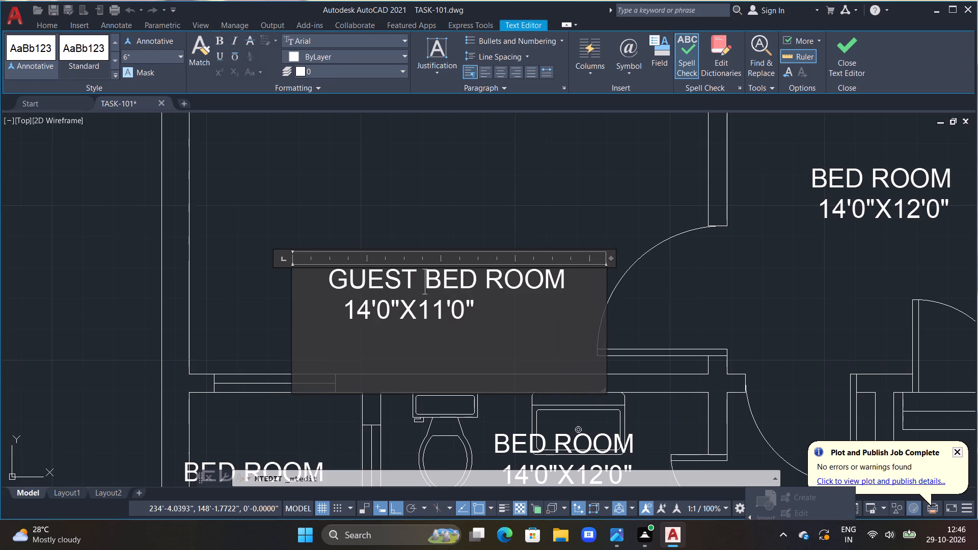
double_click(340, 319)
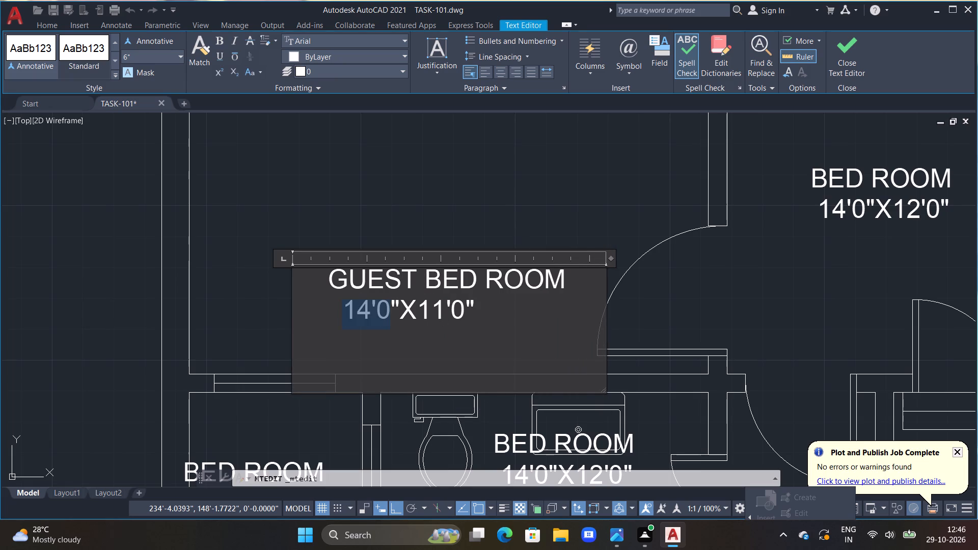
left_click(340, 314)
key("space")
key("space")
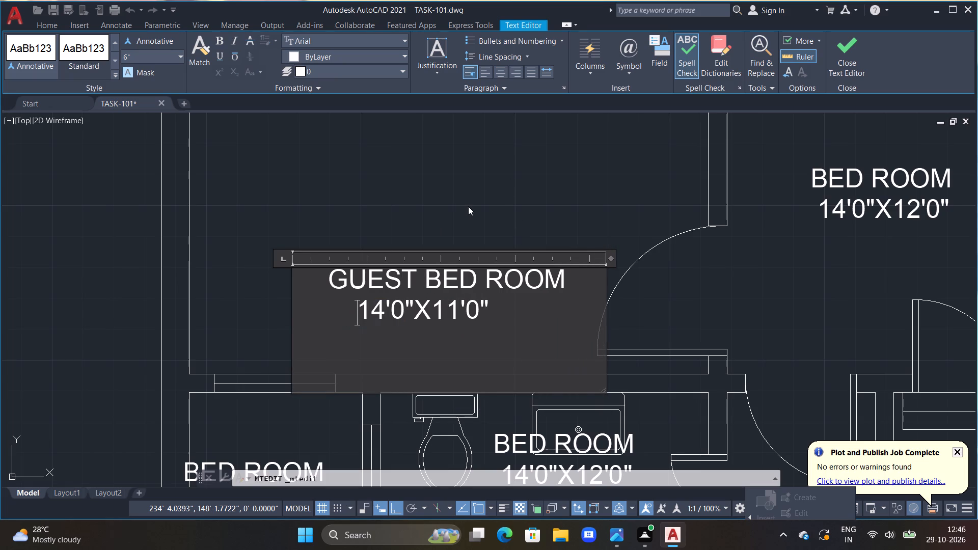
key("space")
left_click(468, 206)
Copy the bed from the bedroom west of the LOBBY about 22'-4" south, above the GUEST BED ROOM label.
scroll(456, 230, "down", 3)
middle_click_drag(438, 158, 444, 291)
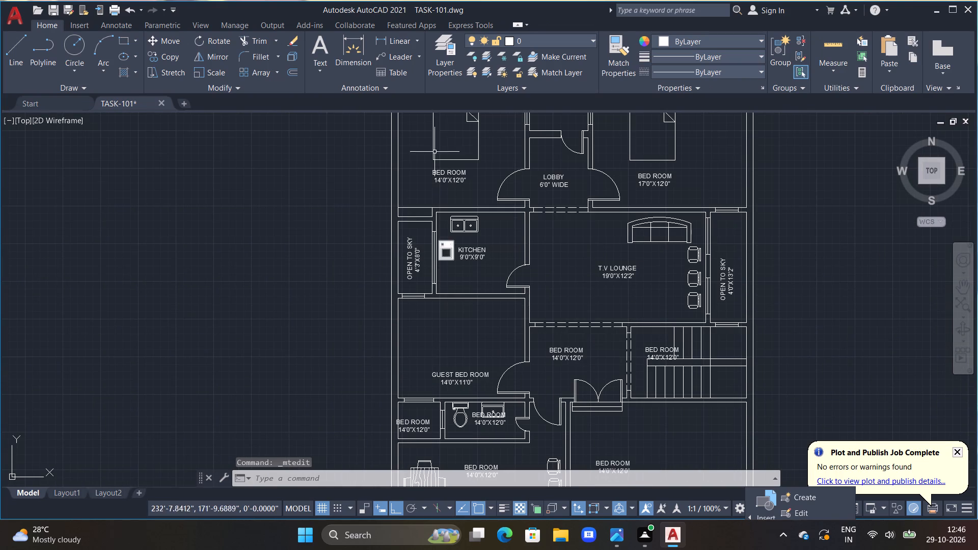
left_click(433, 129)
type("CO")
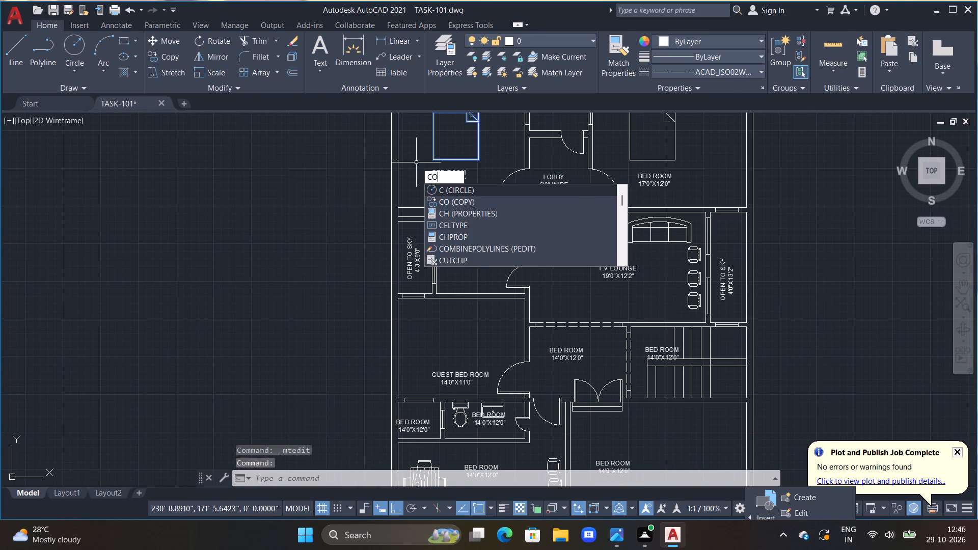
key("space")
left_click_drag(416, 162, 415, 199)
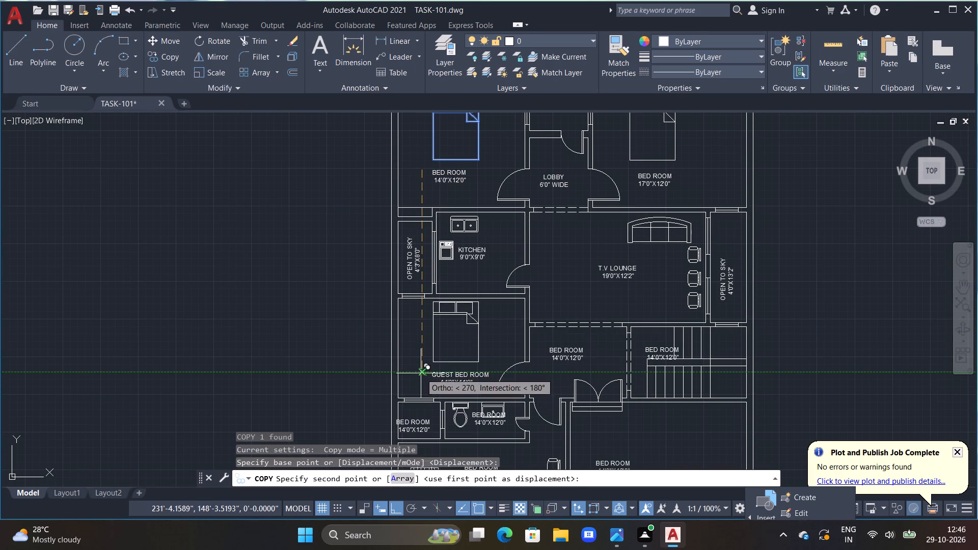
left_click(420, 371)
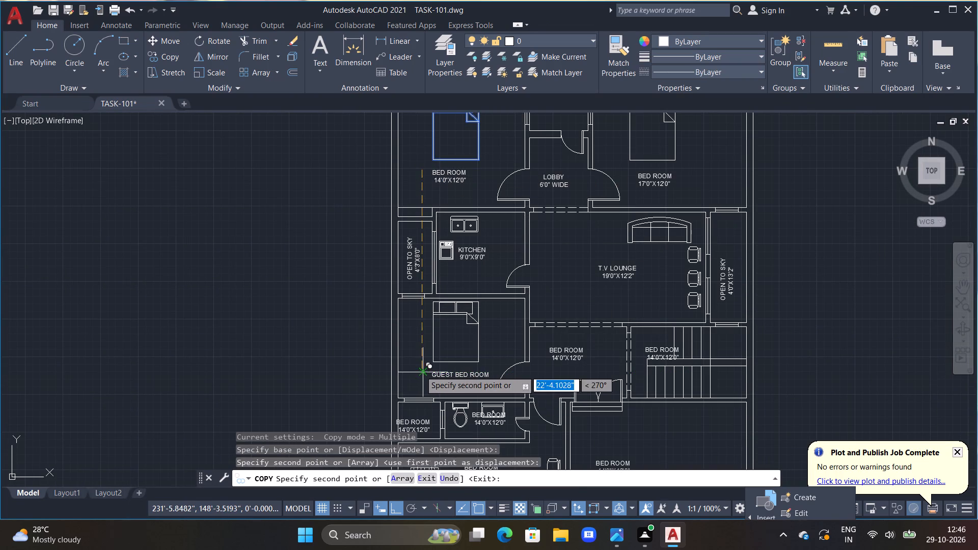
key("Escape")
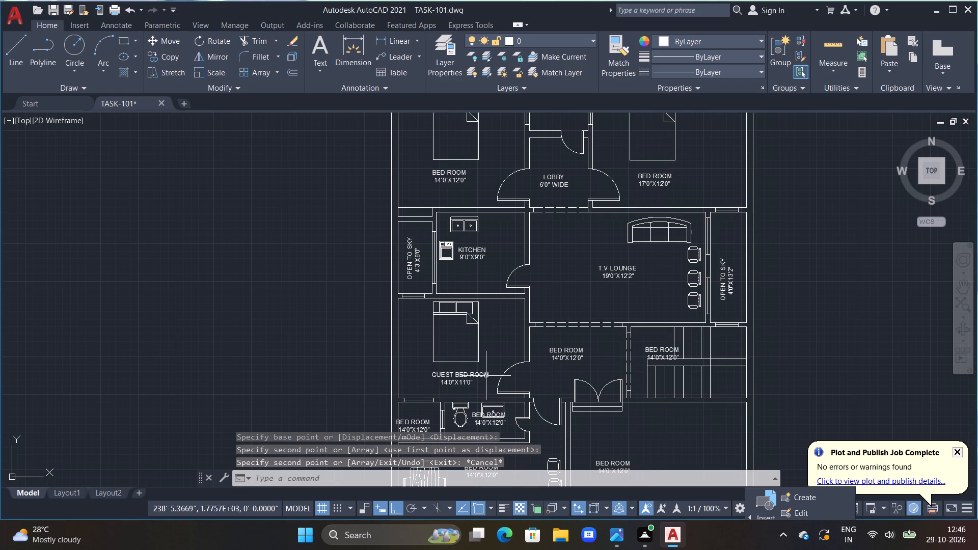
Replace the label text in the small room west of the guest bathroom with OPEN over 4'8"X4'0".
middle_click_drag(474, 374, 444, 287)
middle_click_drag(481, 352, 456, 296)
triple_click(349, 281)
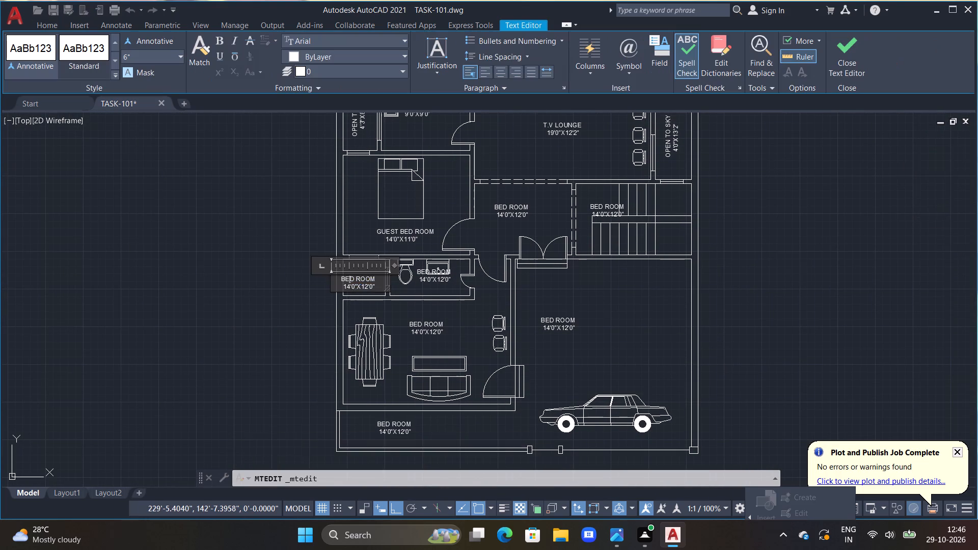
scroll(352, 281, "up", 3)
left_click(445, 301)
key("BackSpace")
key("BackSpace")
key("BackSpace")
key("BackSpace")
key("BackSpace")
key("BackSpace")
key("BackSpace")
key("BackSpace")
key("BackSpace")
key("BackSpace")
key("BackSpace")
key("BackSpace")
key("BackSpace")
key("BackSpace")
key("BackSpace")
key("BackSpace")
key("BackSpace")
key("BackSpace")
key("BackSpace")
key("BackSpace")
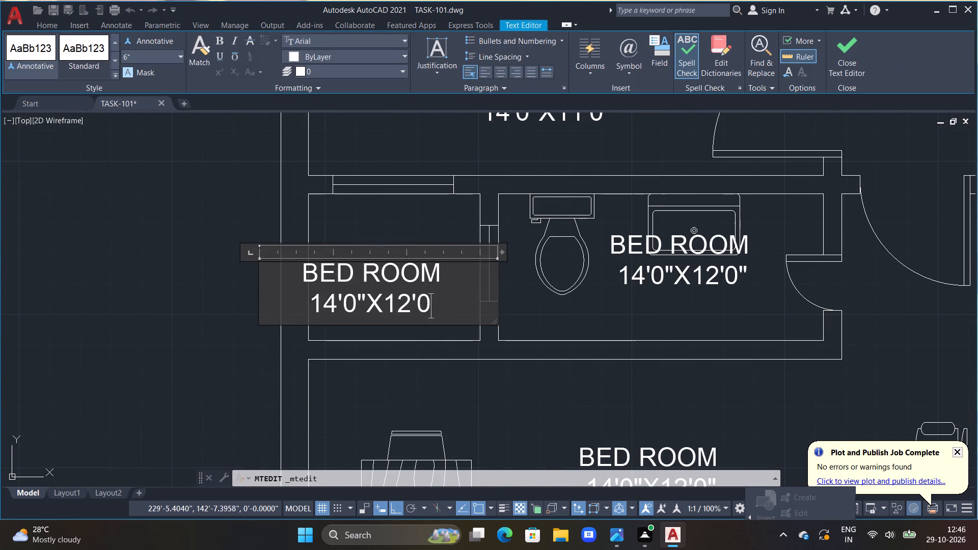
key("space")
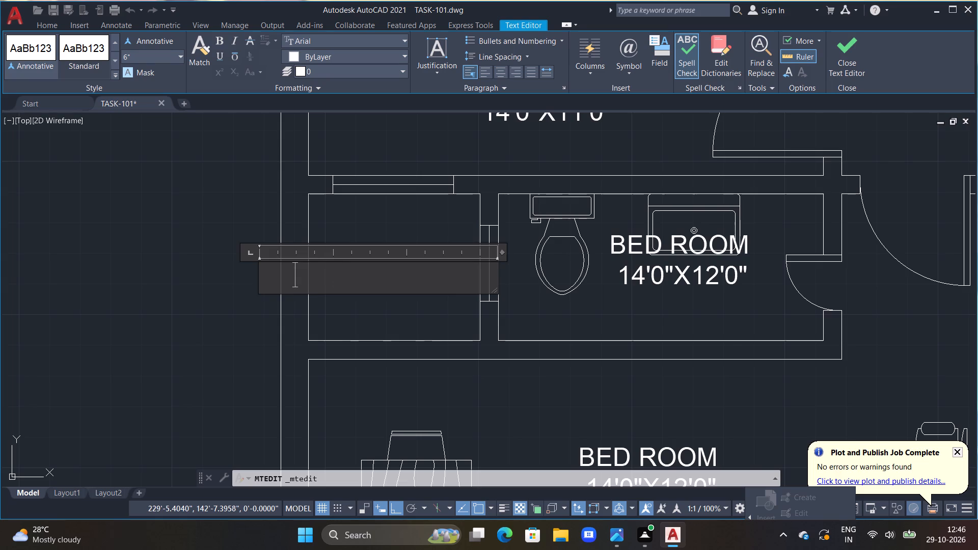
type("OPEN")
key("Return")
key("space")
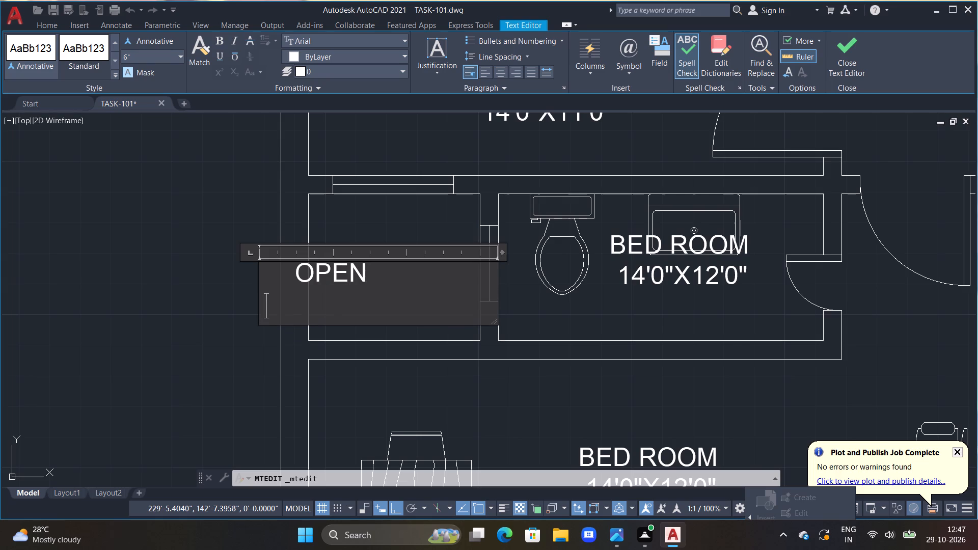
type("4'8\"X")
type("4'0\"")
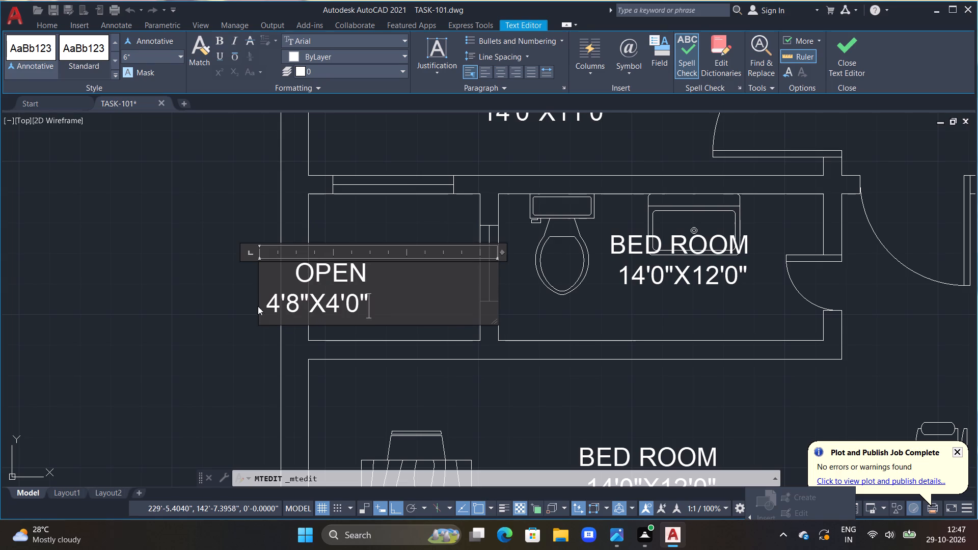
Indent the 4'8"X4'0" line of the OPEN label by two more spaces and finish the text.
left_click(263, 307)
key("space")
key("space")
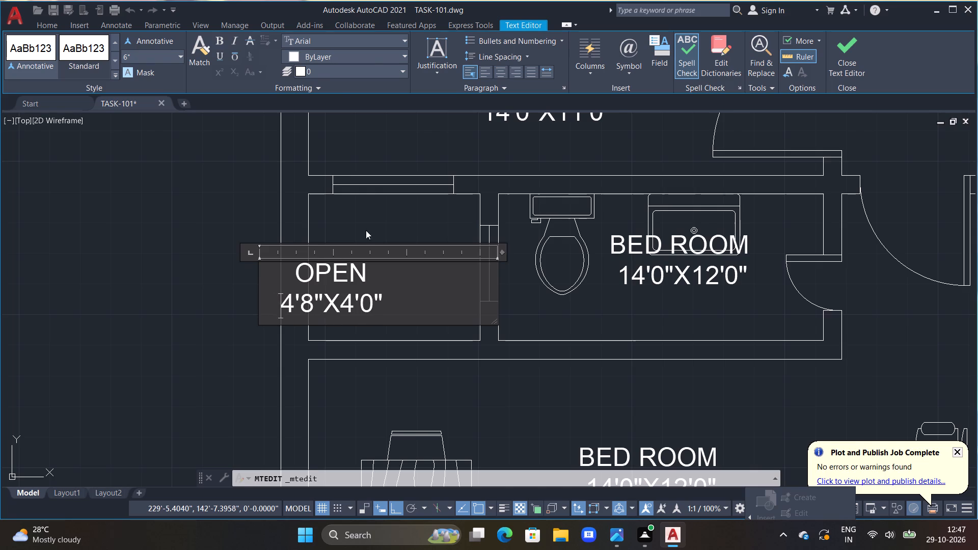
left_click(367, 230)
Turn Ortho off and reposition the OPEN label so both lines sit centred inside the small room below the guest bedroom.
left_click(336, 272)
scroll(394, 275, "down", 1)
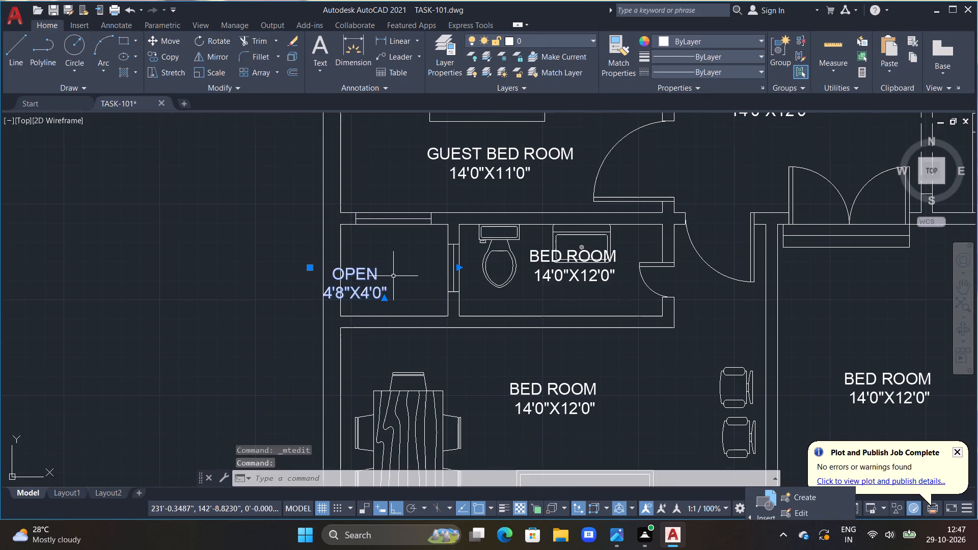
left_click(310, 265)
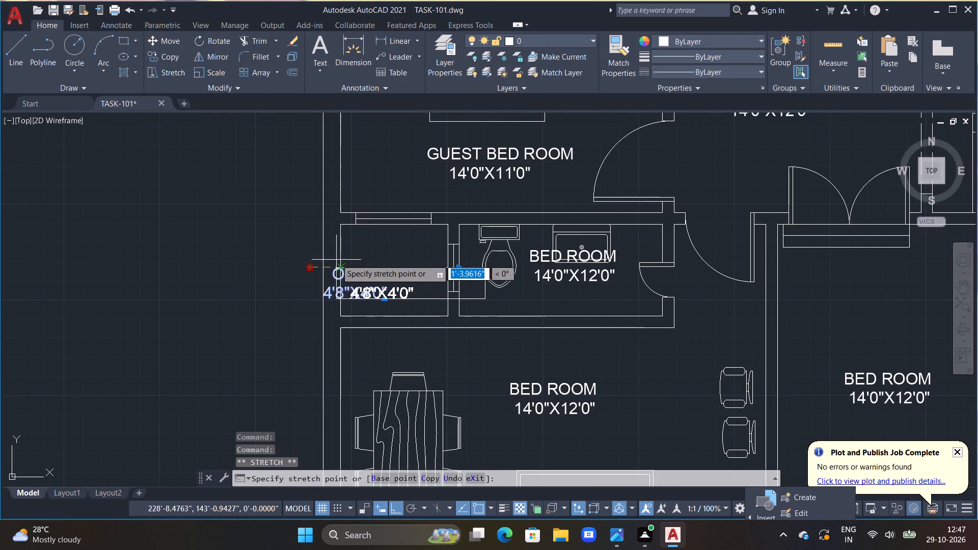
left_click(339, 258)
key("m")
key("space")
left_click(364, 289)
left_click_drag(364, 289, 365, 283)
key("F8")
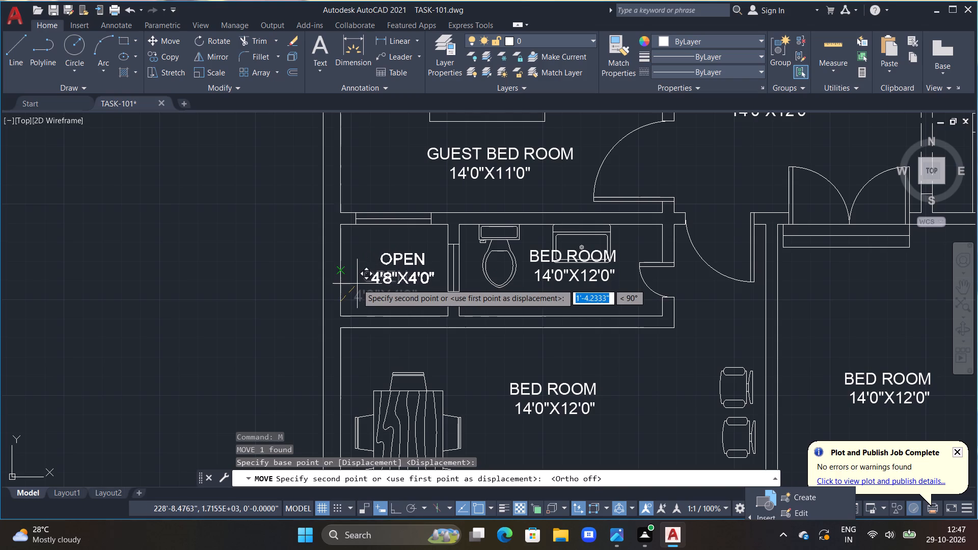
left_click(357, 284)
left_click(370, 264)
key("m")
key("space")
left_click_drag(368, 296, 369, 297)
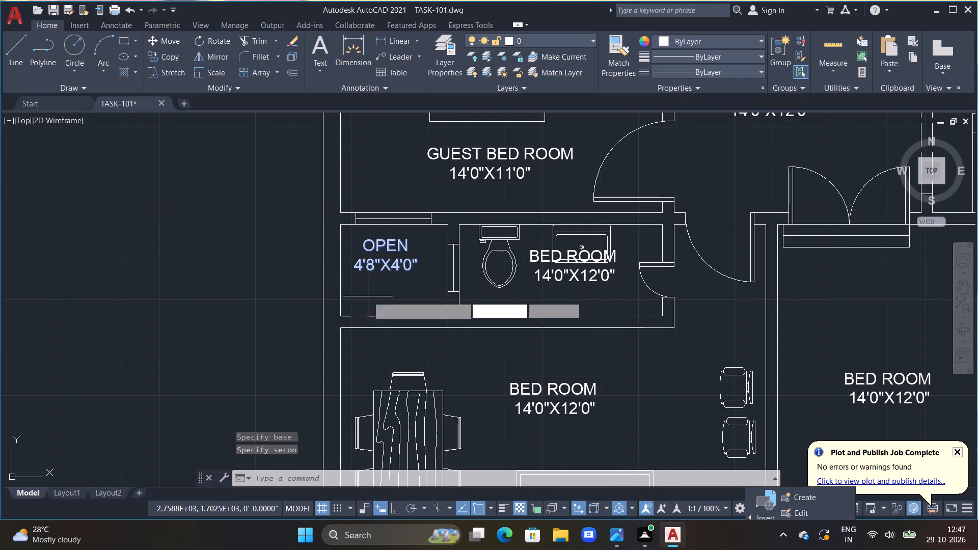
left_click_drag(369, 297, 370, 301)
double_click(372, 310)
left_click(393, 261)
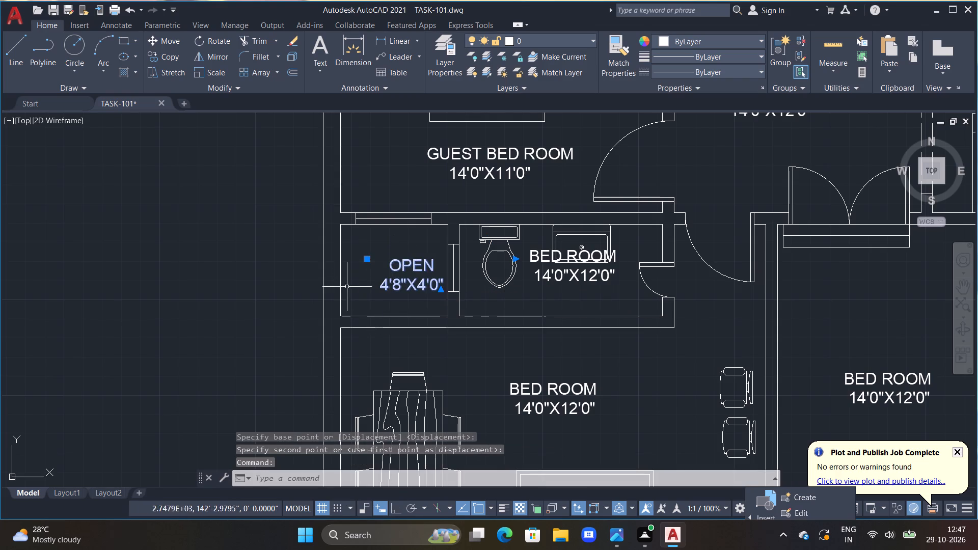
left_click_drag(364, 259, 359, 259)
left_click(350, 253)
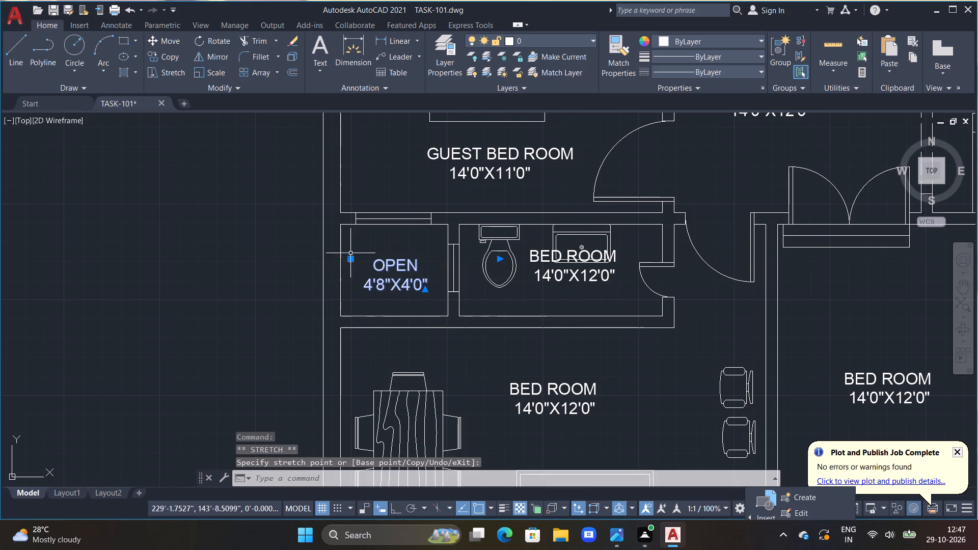
key("Escape")
Replace the label text over the toilet and washbasin south of the guest bedroom with BATH over 9'0"X4'0".
double_click(547, 278)
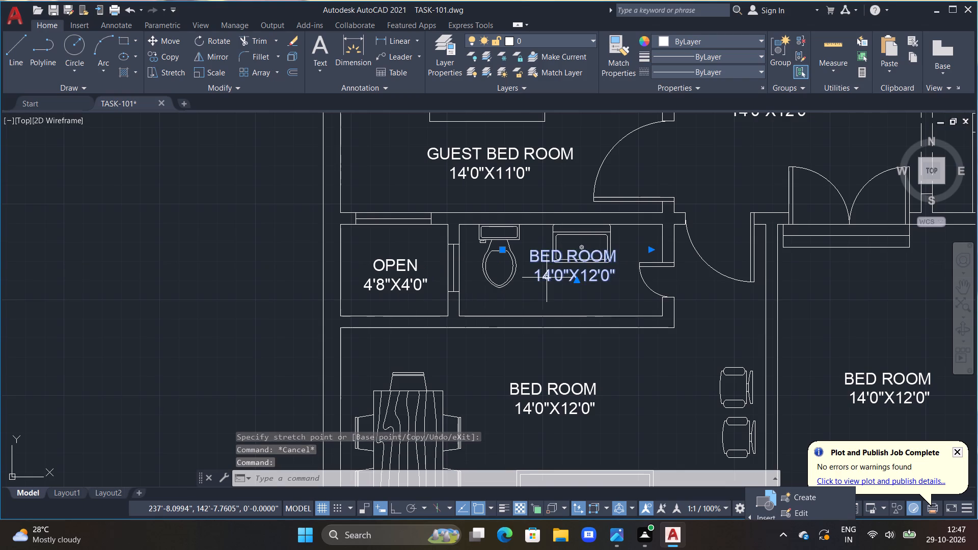
scroll(576, 286, "up", 1)
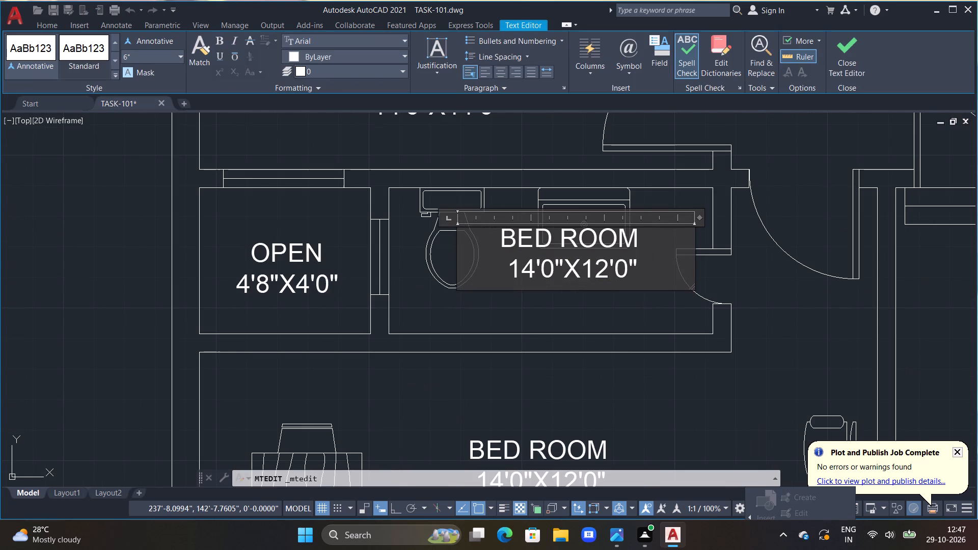
left_click(642, 278)
key("BackSpace")
key("BackSpace")
key("BackSpace")
key("BackSpace")
key("BackSpace")
key("BackSpace")
key("BackSpace")
key("BackSpace")
key("BackSpace")
key("BackSpace")
key("BackSpace")
key("BackSpace")
key("BackSpace")
key("BackSpace")
key("BackSpace")
key("BackSpace")
key("BackSpace")
key("BackSpace")
key("BackSpace")
key("BackSpace")
key("BackSpace")
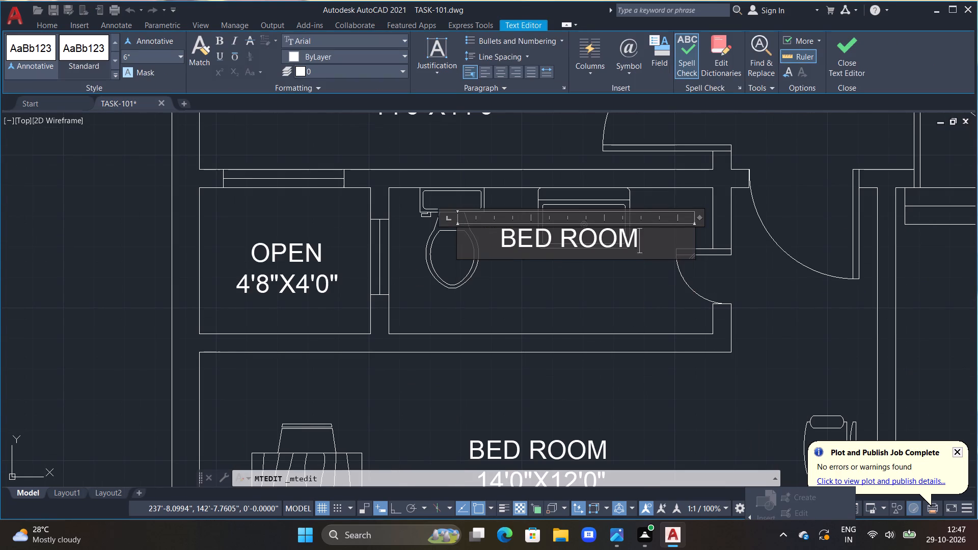
key("space")
type("BATH")
key("Return")
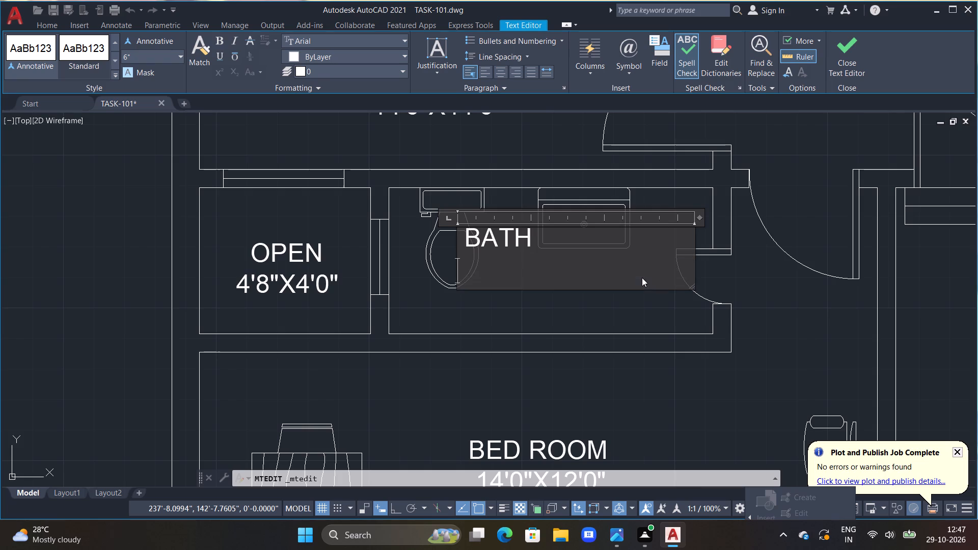
type("9'0\"X")
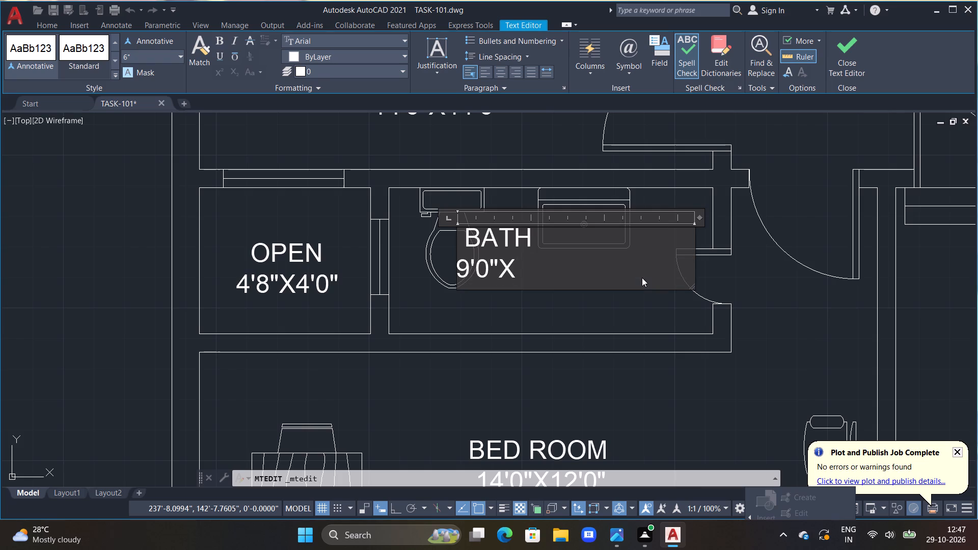
type("4'")
type("0\"")
Indent the BATH line by one more space and finish the text.
left_click(467, 240)
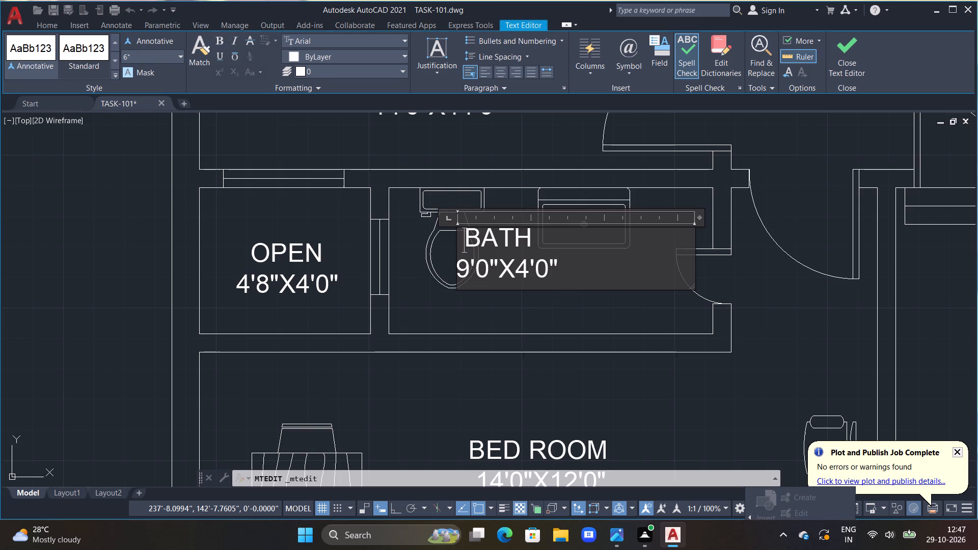
key("space")
left_click(494, 306)
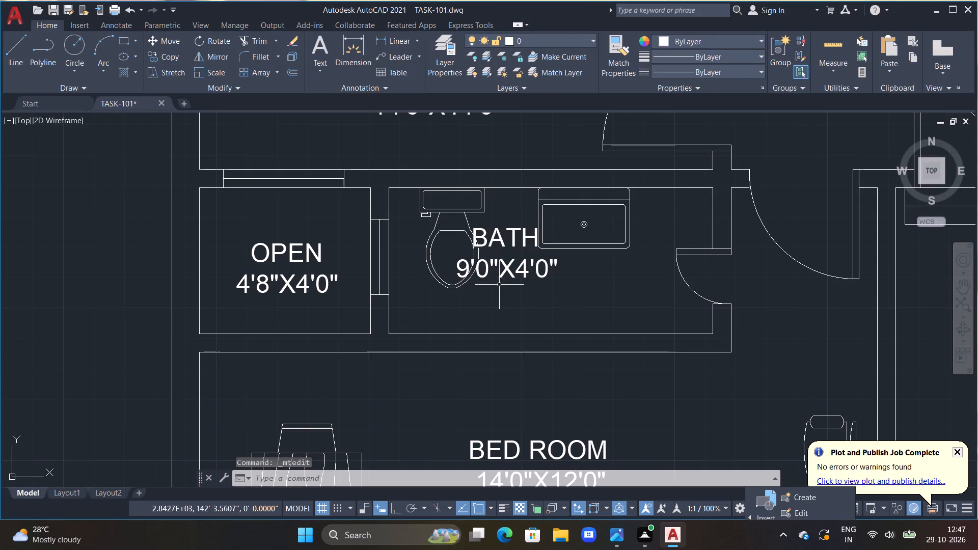
Move the BATH label south-east into the clear floor area below the toilet and washbasin.
left_click(499, 276)
type("M")
key("space")
left_click(502, 332)
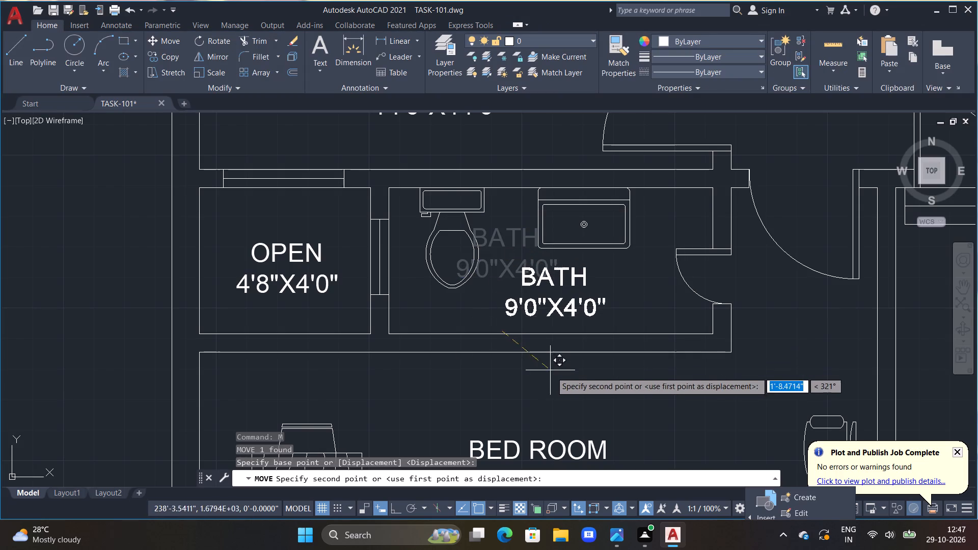
left_click(535, 380)
Replace the label text in the room with the dining table and sofa with DRAWING/DINING over 18'6"X11'0".
scroll(574, 372, "down", 1)
middle_click_drag(612, 372, 606, 366)
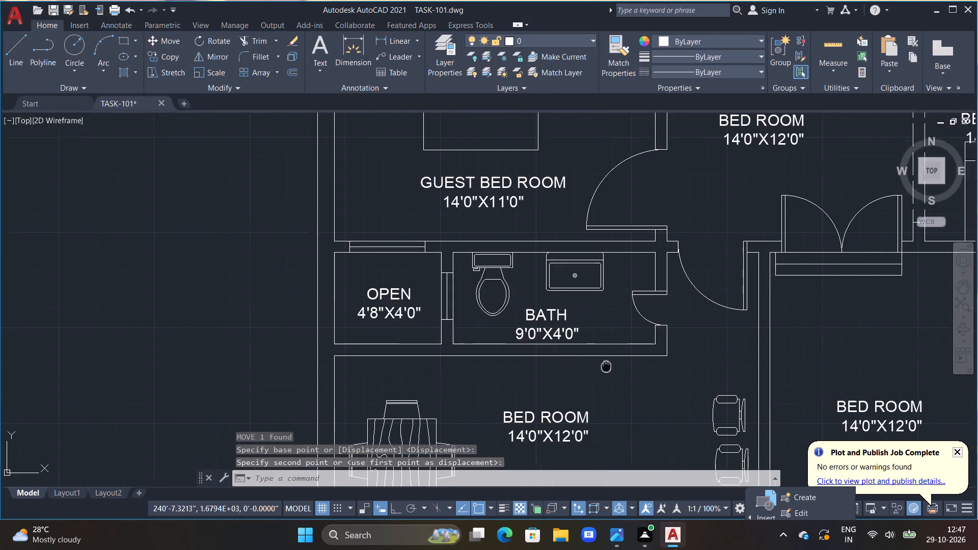
middle_click_drag(606, 366, 569, 296)
middle_click_drag(556, 350, 568, 278)
double_click(544, 296)
scroll(542, 296, "up", 1)
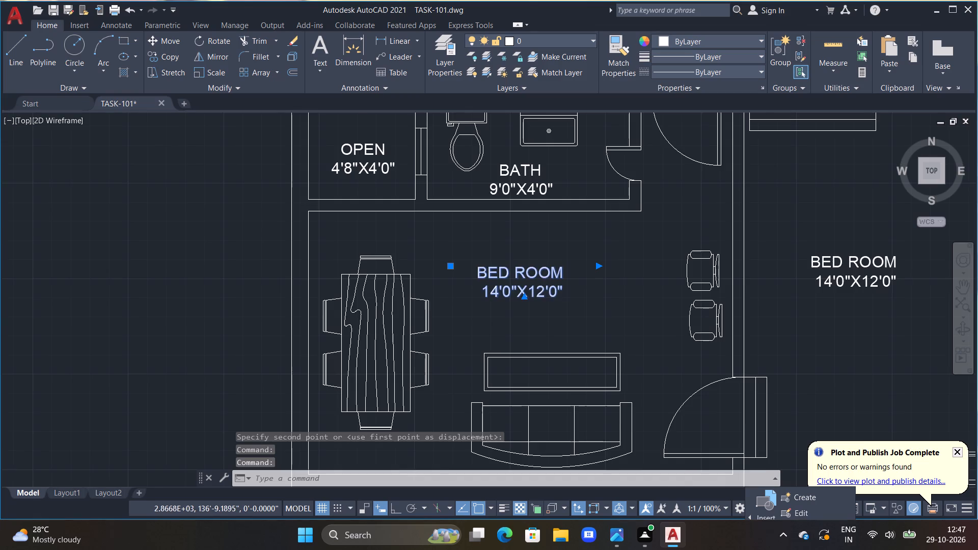
double_click(514, 286)
triple_click(509, 285)
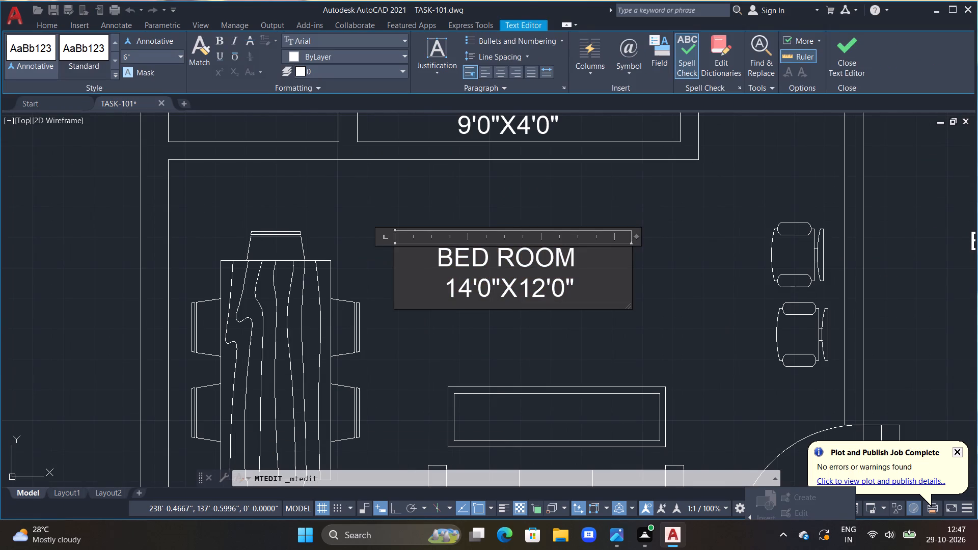
left_click(595, 283)
key("BackSpace")
key("BackSpace")
key("BackSpace")
key("BackSpace")
key("BackSpace")
key("BackSpace")
key("BackSpace")
key("BackSpace")
key("BackSpace")
key("BackSpace")
key("BackSpace")
key("BackSpace")
key("BackSpace")
key("BackSpace")
key("BackSpace")
key("BackSpace")
key("BackSpace")
key("BackSpace")
key("BackSpace")
key("BackSpace")
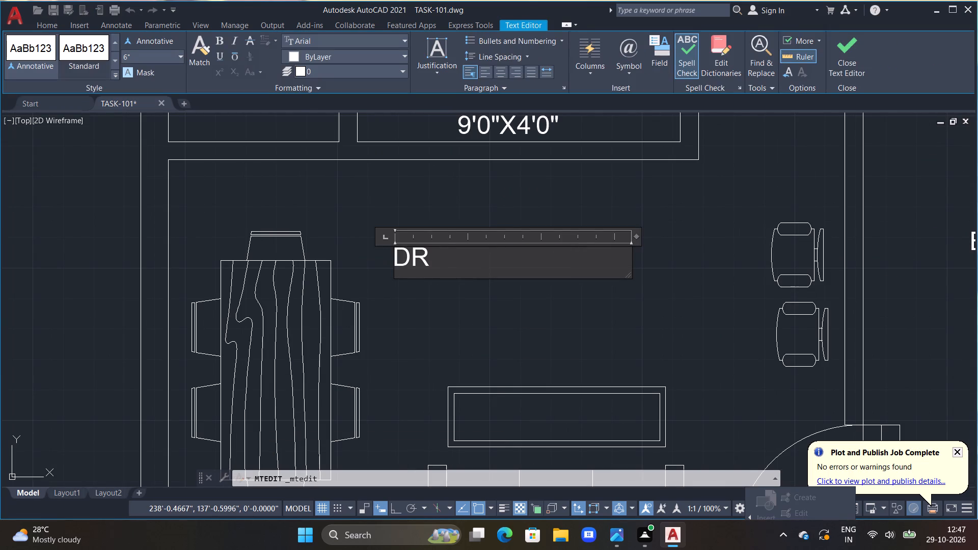
key("BackSpace")
key("a")
key("BackSpace")
type("AWING")
key("space")
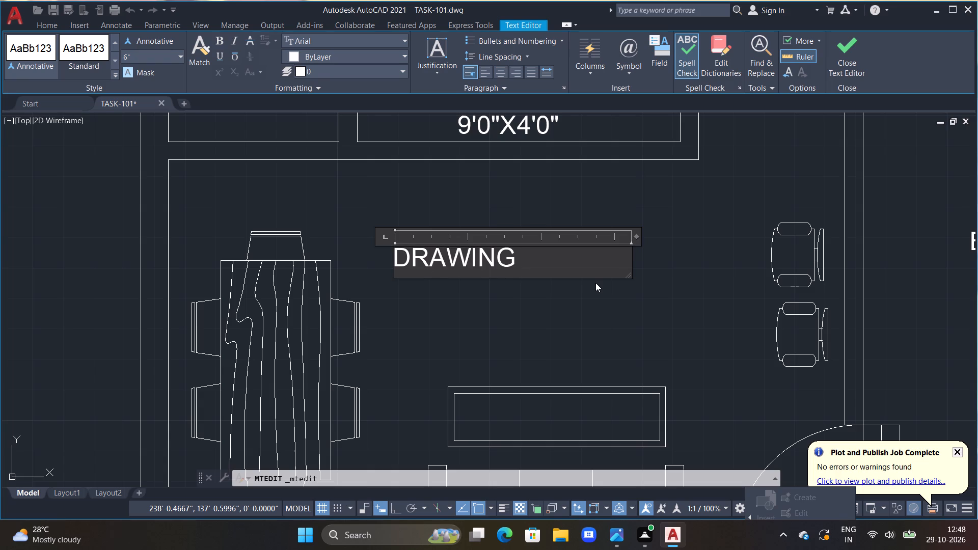
key("BackSpace")
type("/DINIG")
key("Return")
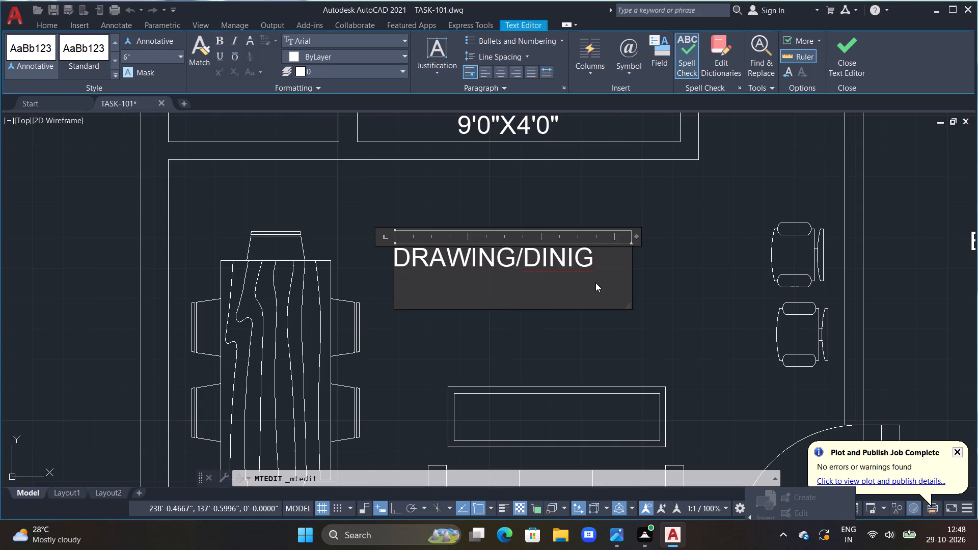
key("space")
key("space")
key("space")
key("space")
type("18'6\"X")
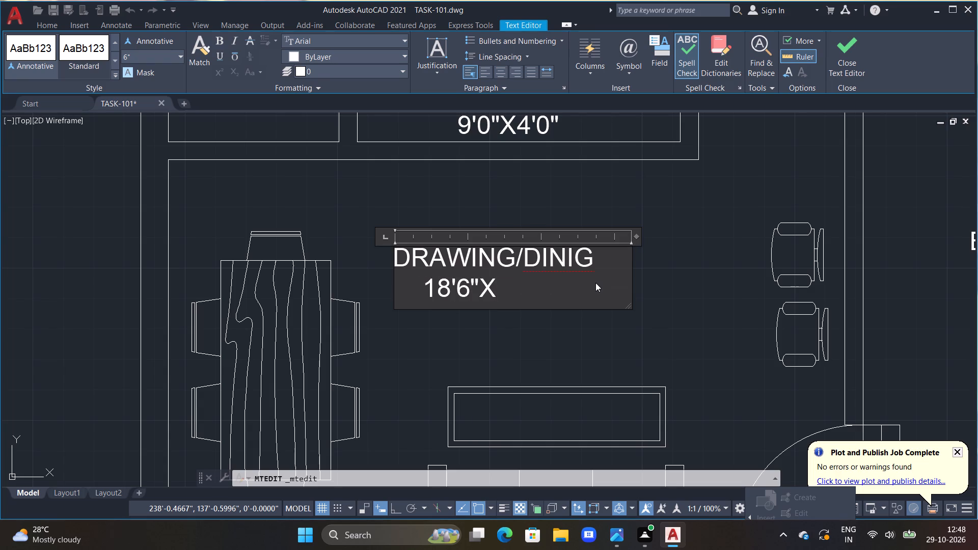
type("11'0\"")
left_click(574, 254)
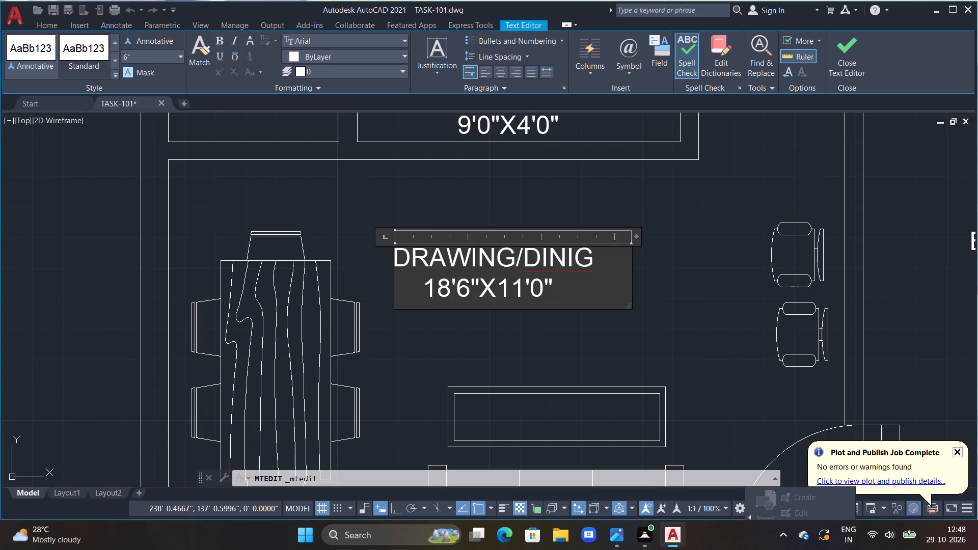
key("n")
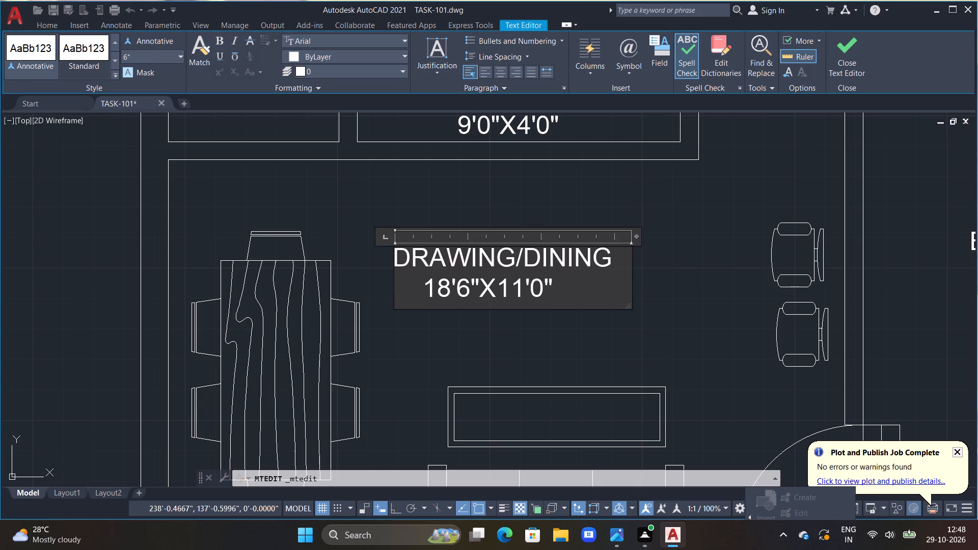
Indent the 18'6"X11'0" line by one more space under DRAWING/DINING and finish the text.
left_click(412, 287)
key("space")
key("space")
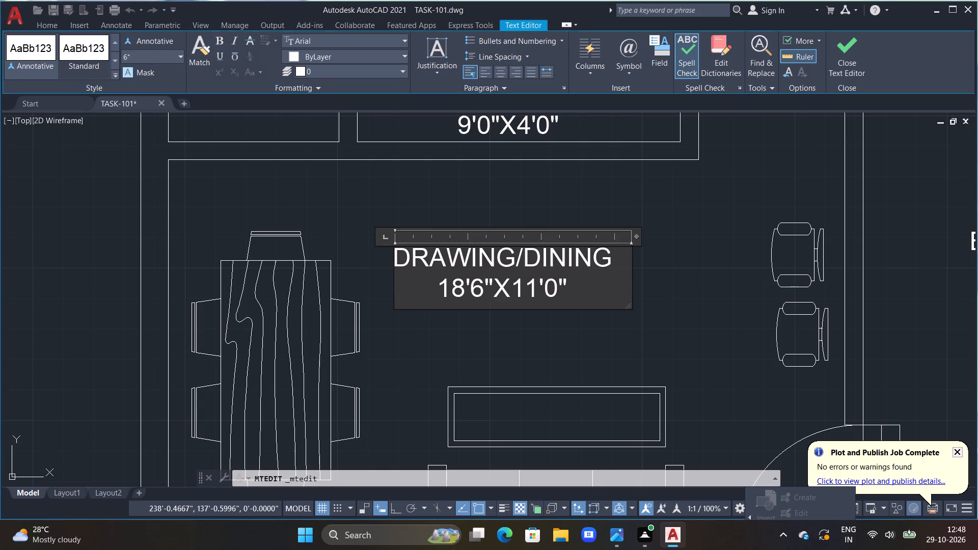
key("BackSpace")
left_click(410, 322)
Move the DRAWING/DINING label south-east to sit just above the coffee table.
left_click(455, 283)
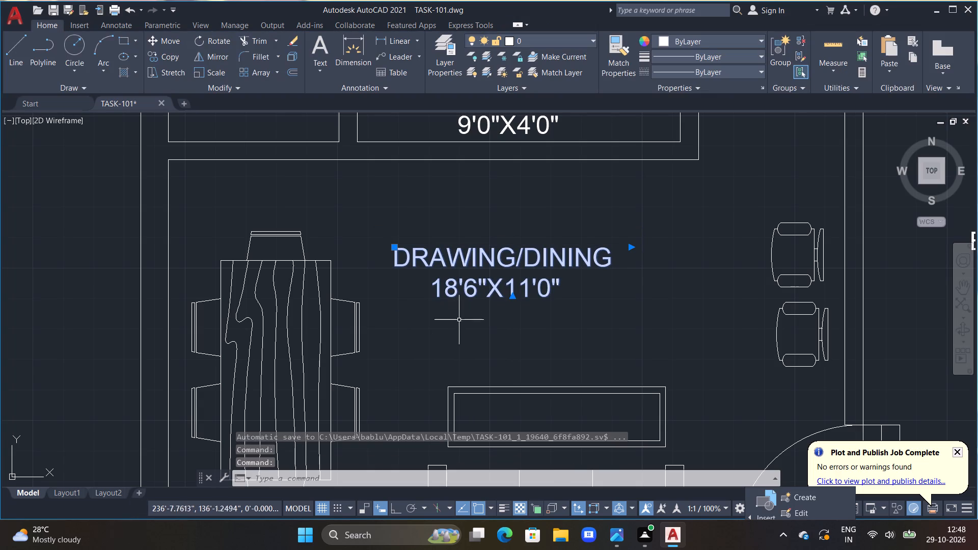
type("M")
key("space")
left_click_drag(463, 328, 496, 342)
left_click(526, 367)
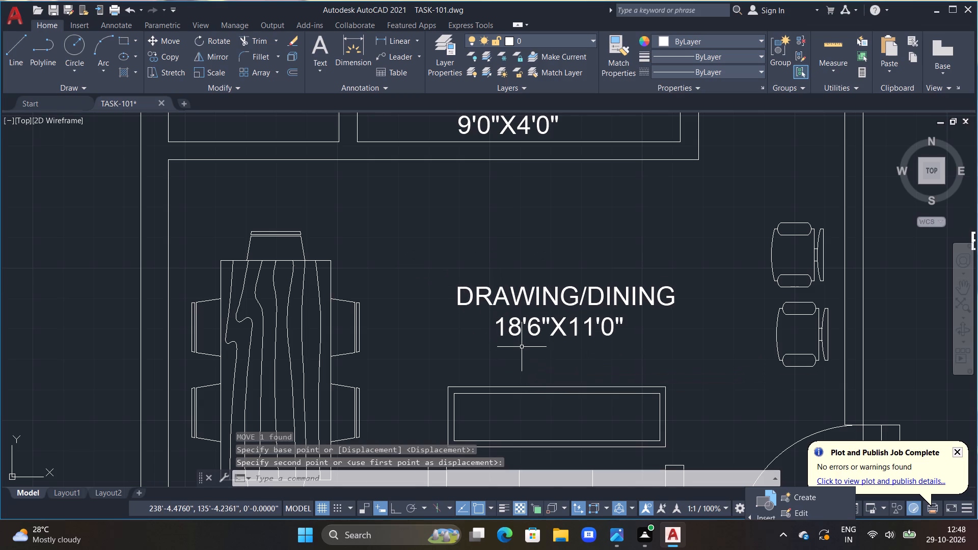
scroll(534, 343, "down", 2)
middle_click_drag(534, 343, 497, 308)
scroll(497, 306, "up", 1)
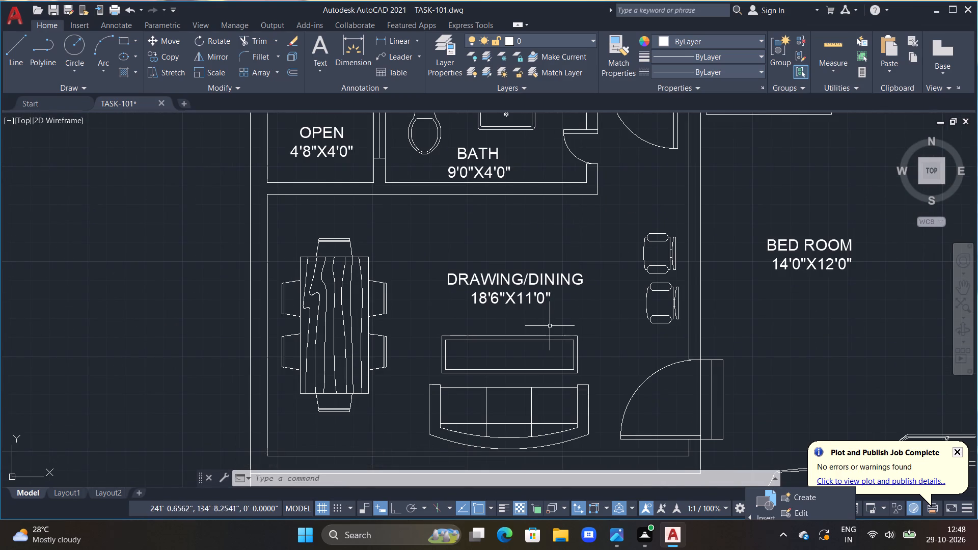
Replace the BED ROOM label in the strip below the drawing/dining room with the single line LAWN.
scroll(551, 334, "down", 1)
middle_click_drag(562, 332, 498, 278)
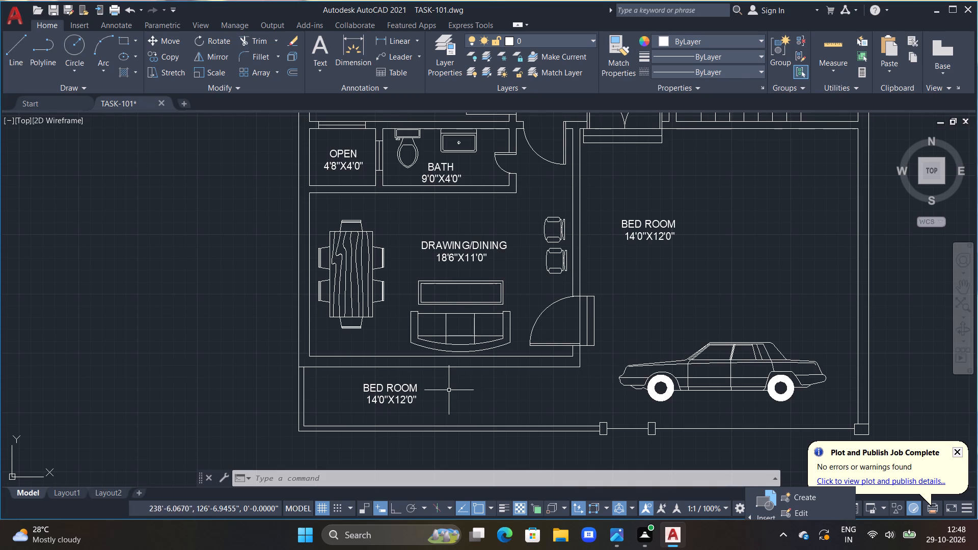
double_click(384, 384)
double_click(381, 390)
scroll(398, 394, "up", 2)
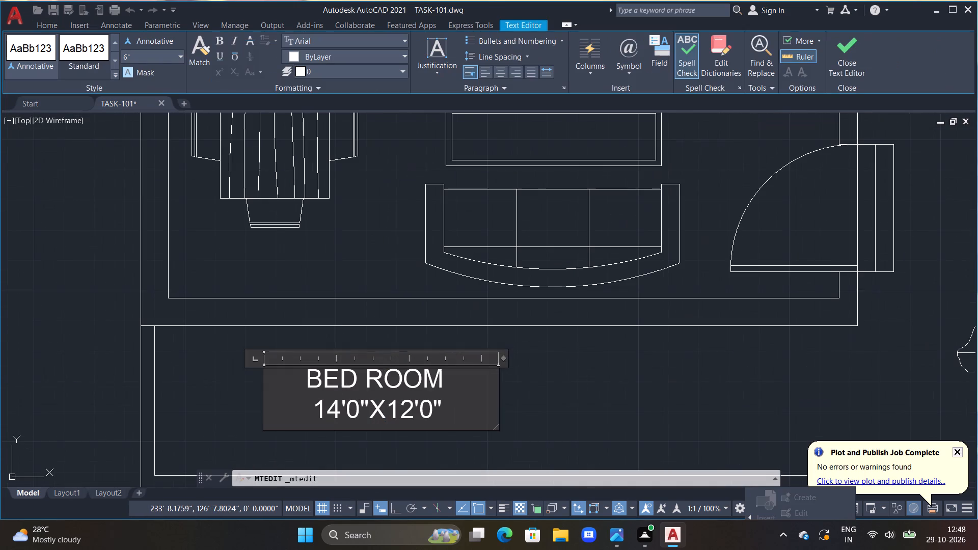
left_click(444, 406)
key("BackSpace")
key("BackSpace")
key("BackSpace")
key("BackSpace")
key("BackSpace")
key("BackSpace")
key("BackSpace")
key("BackSpace")
key("BackSpace")
key("BackSpace")
key("BackSpace")
key("BackSpace")
key("BackSpace")
key("BackSpace")
key("BackSpace")
key("BackSpace")
key("BackSpace")
key("BackSpace")
key("BackSpace")
key("BackSpace")
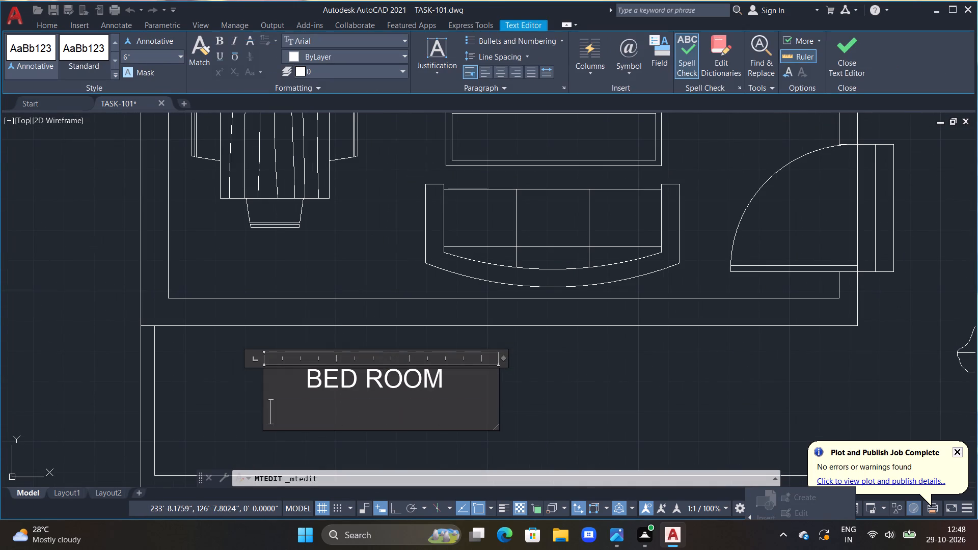
type("LAWN")
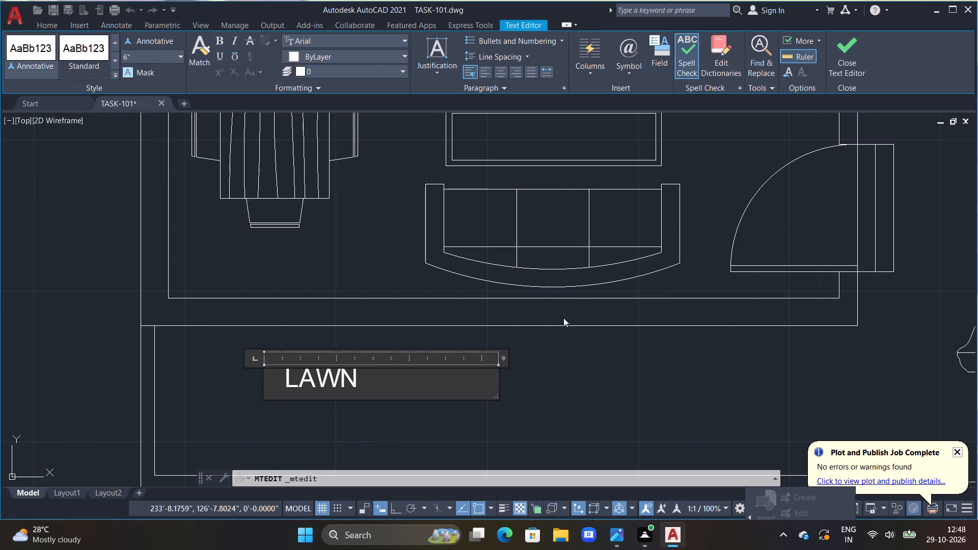
left_click(561, 342)
Replace the BED ROOM label in the car area with CAR PORCH over an indented 19'3"X17'0" line.
scroll(571, 346, "down", 3)
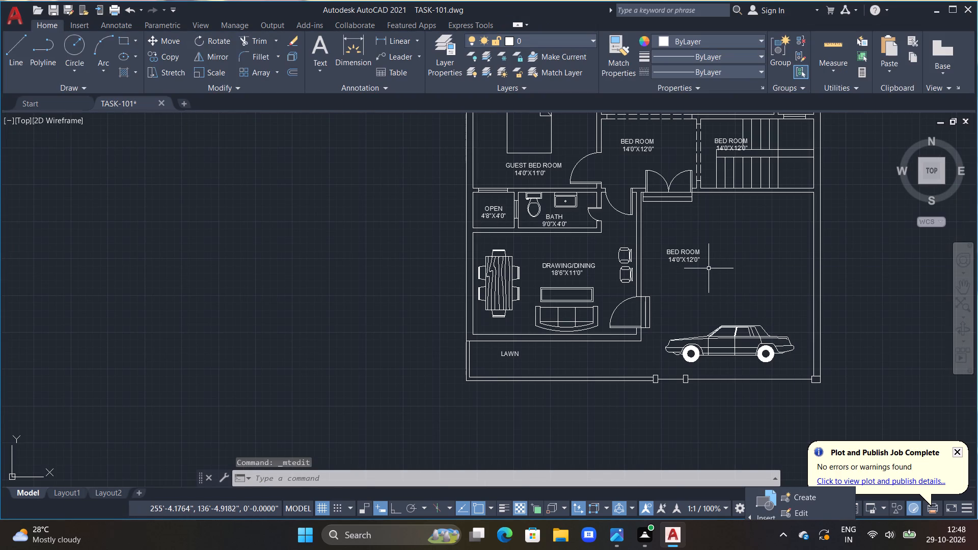
double_click(689, 261)
scroll(689, 261, "up", 3)
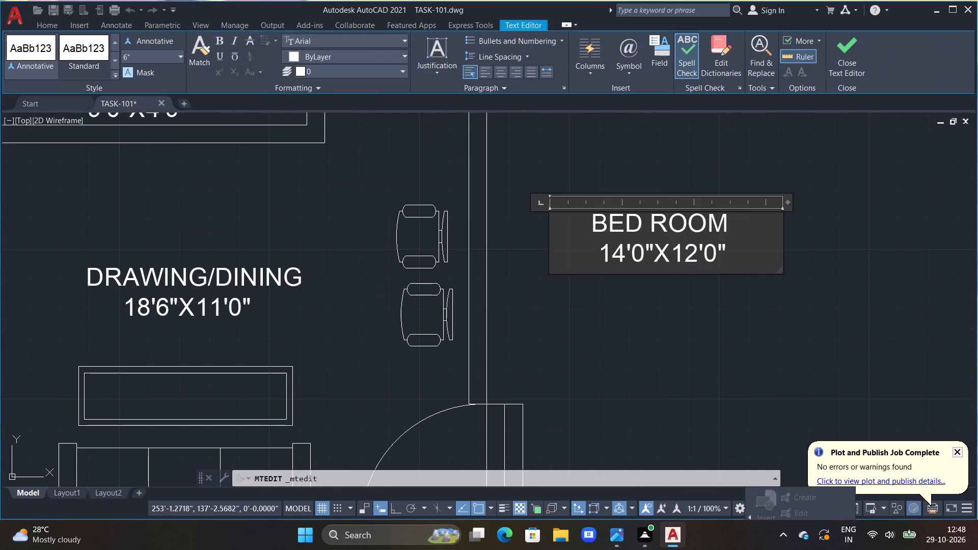
left_click(736, 256)
key("BackSpace")
key("BackSpace")
key("BackSpace")
key("BackSpace")
key("BackSpace")
key("BackSpace")
key("BackSpace")
key("BackSpace")
key("BackSpace")
key("BackSpace")
key("BackSpace")
key("BackSpace")
key("BackSpace")
key("BackSpace")
key("BackSpace")
key("BackSpace")
key("BackSpace")
key("BackSpace")
key("BackSpace")
key("BackSpace")
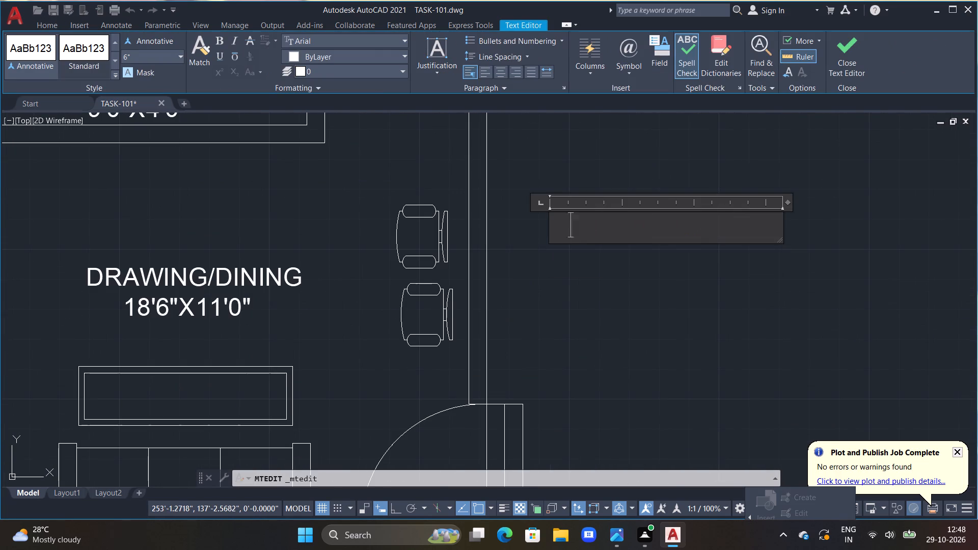
key("space")
type("CAR PORCH")
key("Return")
key("space")
key("space")
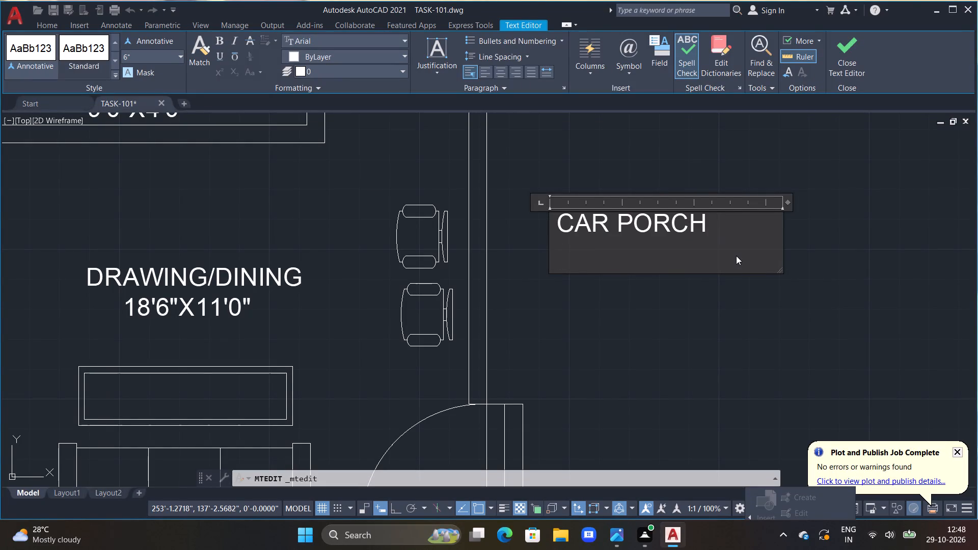
type("19'3\"")
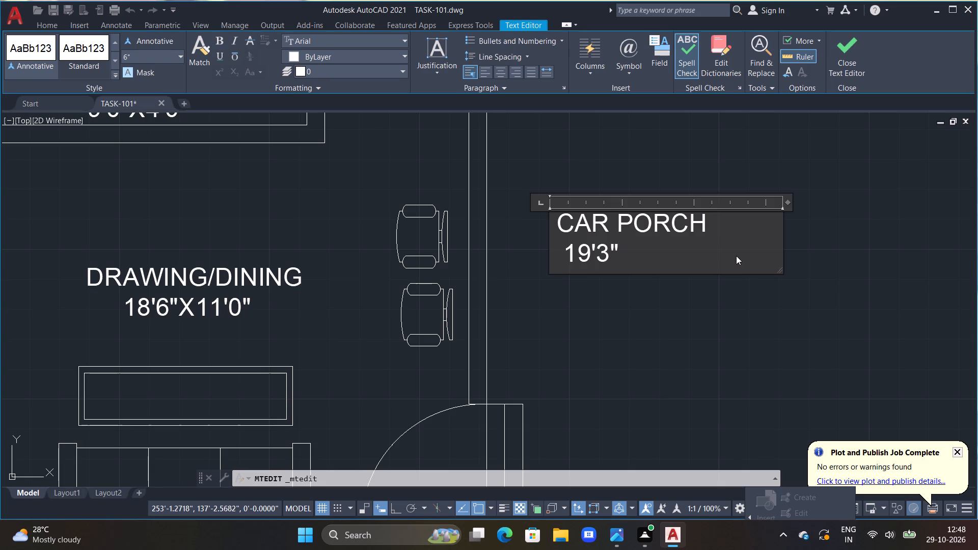
key("x")
type("17'0\"")
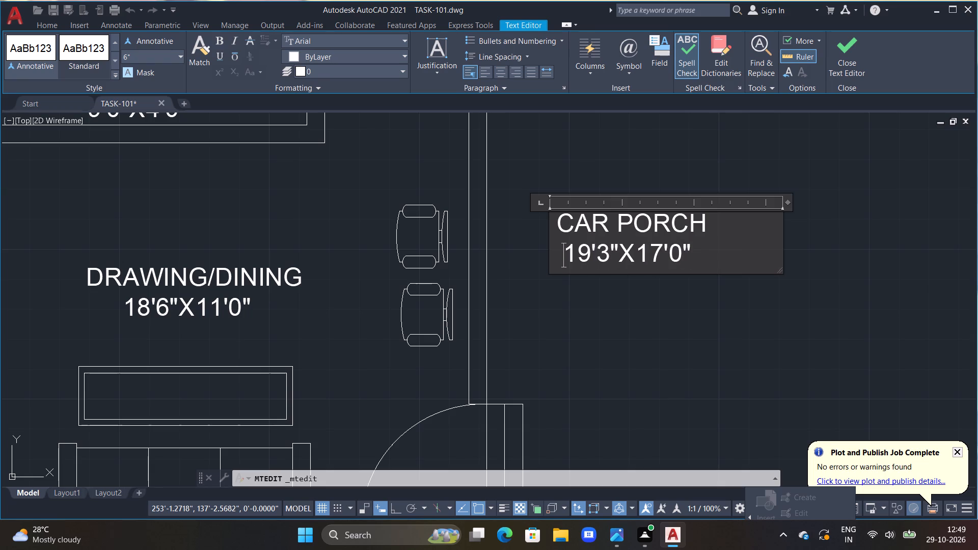
left_click(565, 257)
key("space")
left_click(547, 286)
Move the CAR PORCH label east and slightly south to the middle of the porch, above the car.
scroll(574, 282, "down", 3)
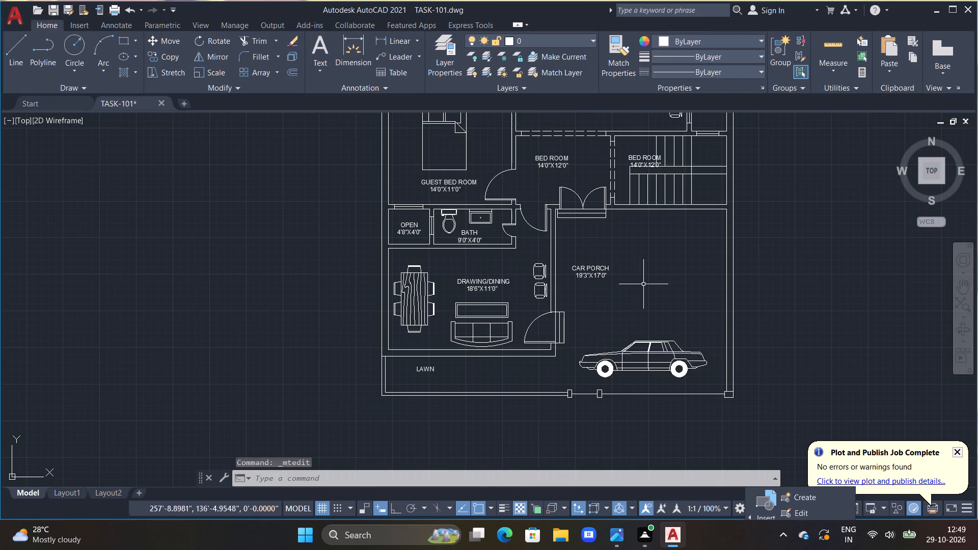
left_click(596, 273)
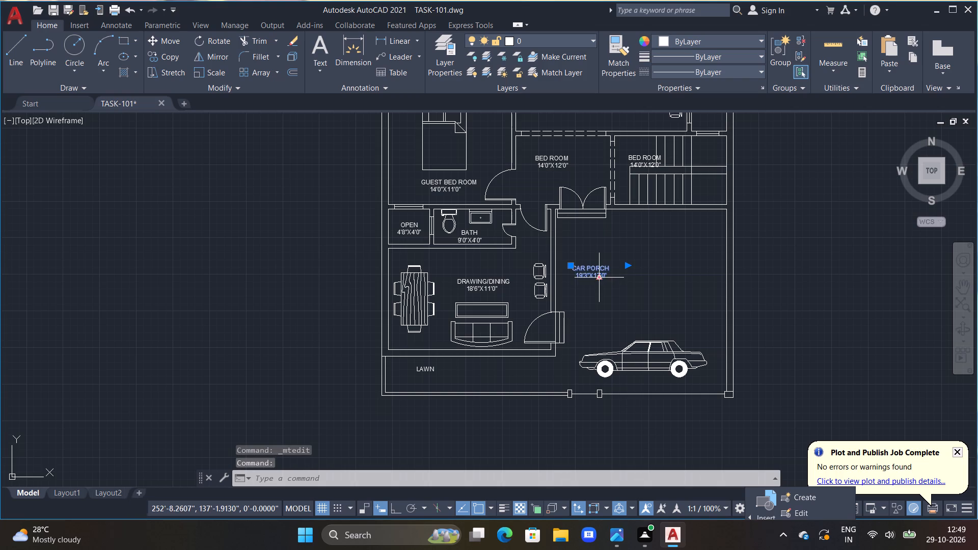
type("M")
key("space")
left_click_drag(602, 282, 620, 295)
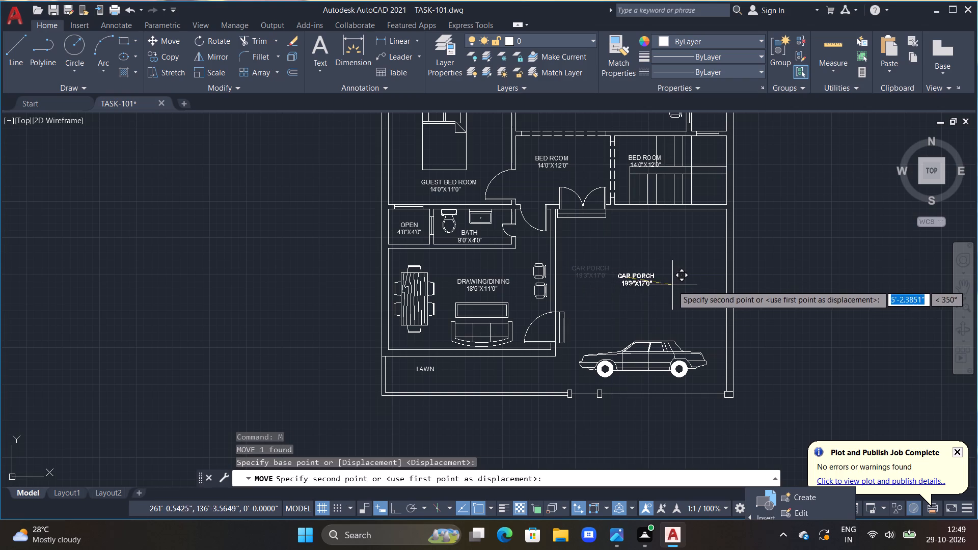
double_click(673, 285)
Move the car block north inside the porch, away from the front boundary line.
middle_click_drag(598, 243, 596, 300)
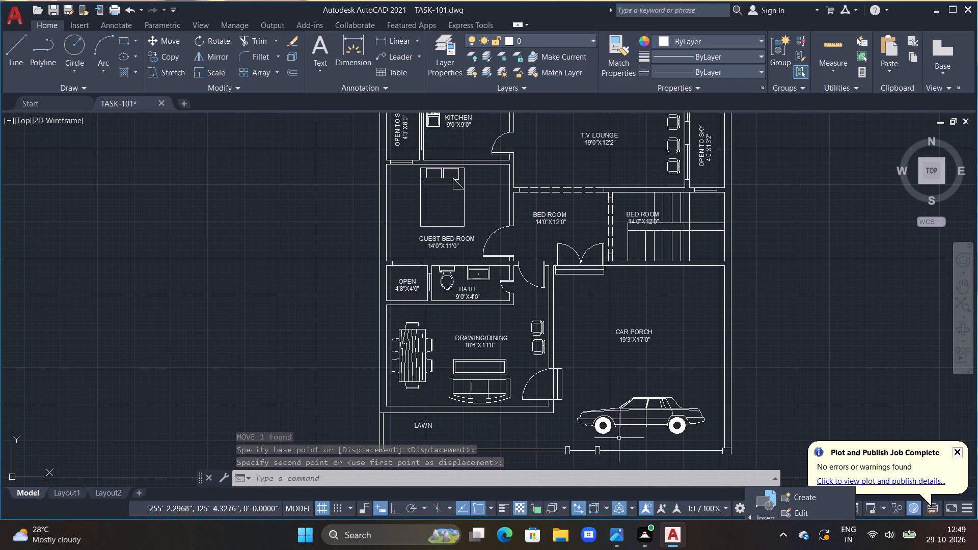
middle_click_drag(619, 437, 585, 361)
scroll(585, 361, "up", 1)
left_click(586, 348)
left_click_drag(586, 348, 568, 349)
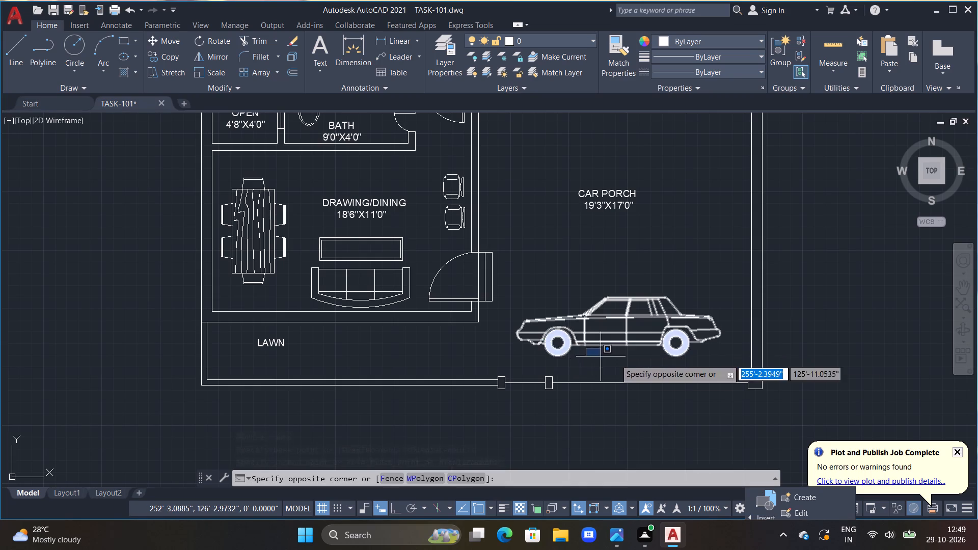
left_click(631, 308)
left_click(586, 335)
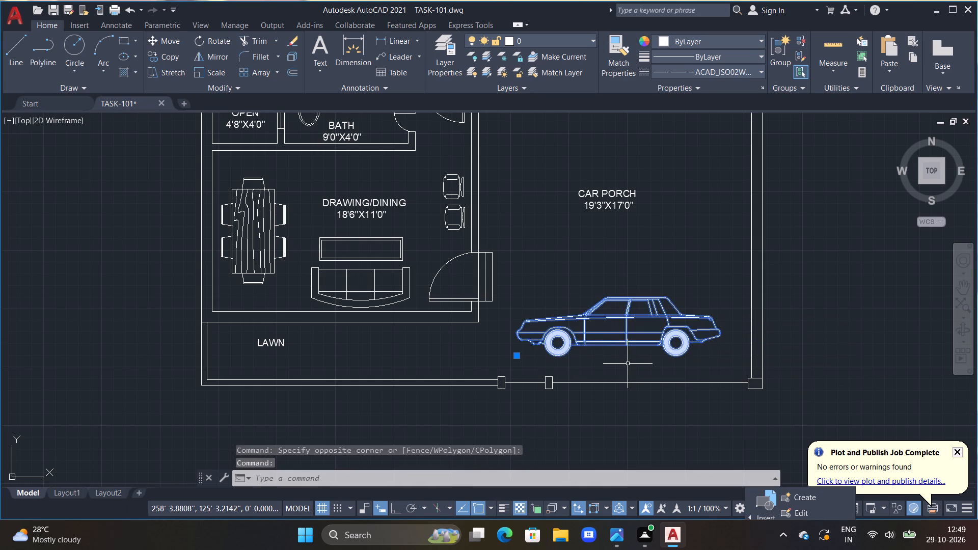
type("M")
key("space")
left_click(628, 365)
left_click(627, 326)
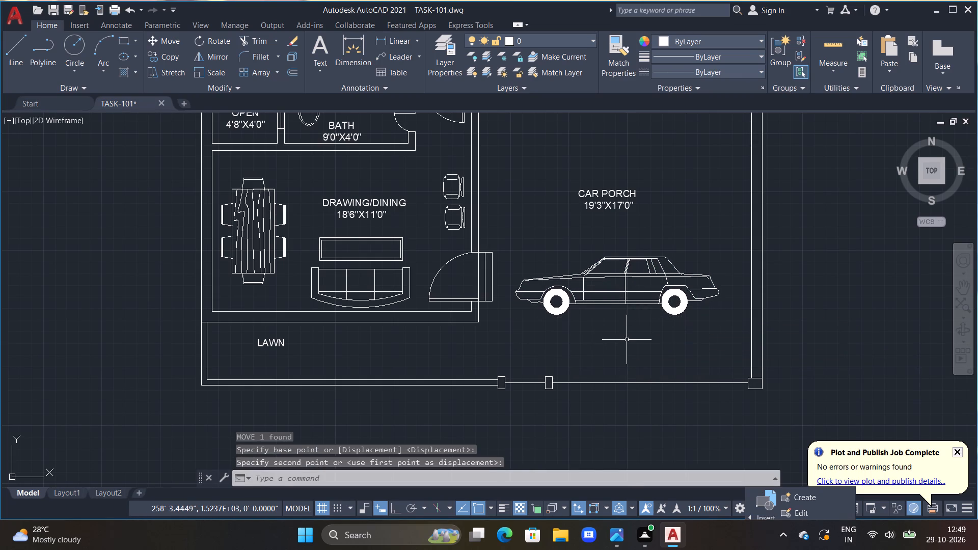
key("Escape")
Copy the LAWN label to the narrow opening between the front boundary posts and to the wide opening beside it.
left_click_drag(274, 340, 273, 347)
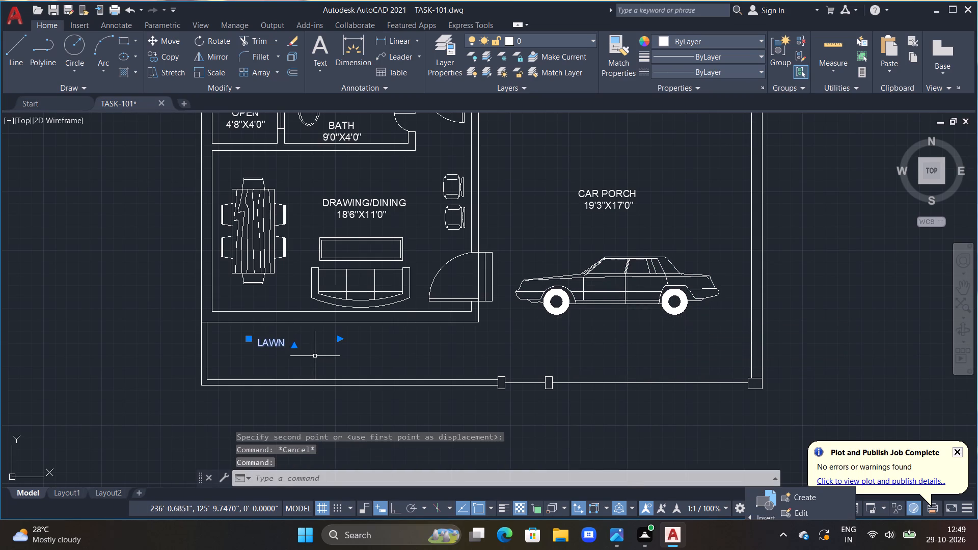
type("CO")
key("space")
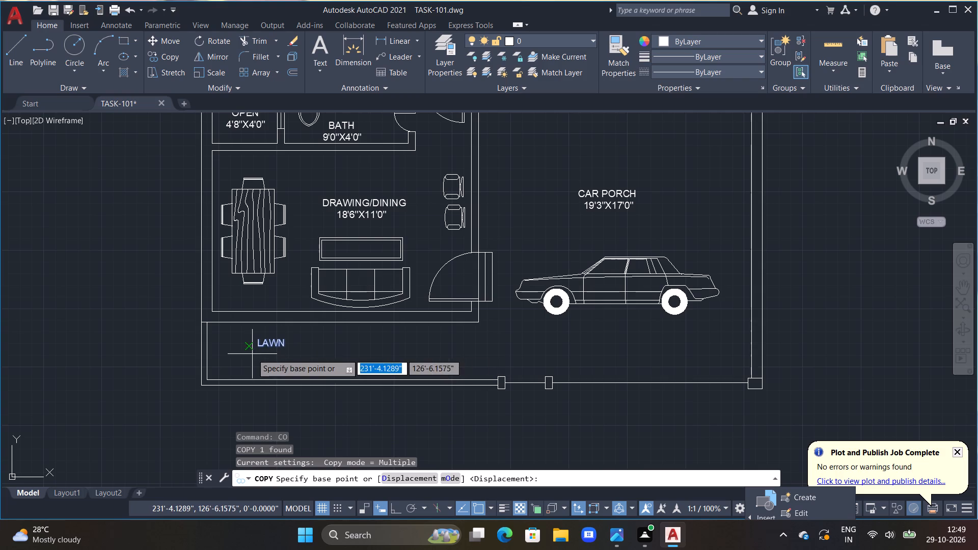
left_click_drag(248, 341, 253, 344)
scroll(514, 386, "up", 2)
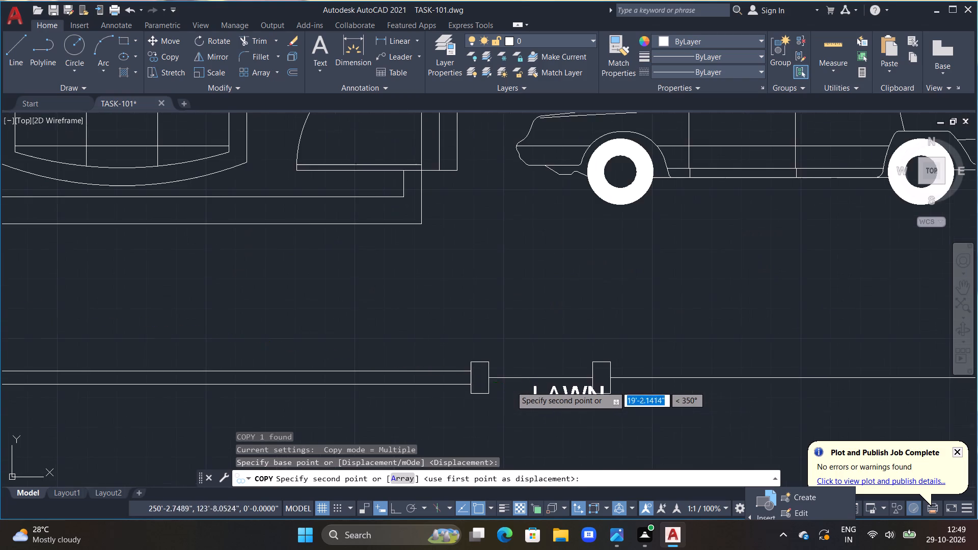
scroll(510, 384, "up", 1)
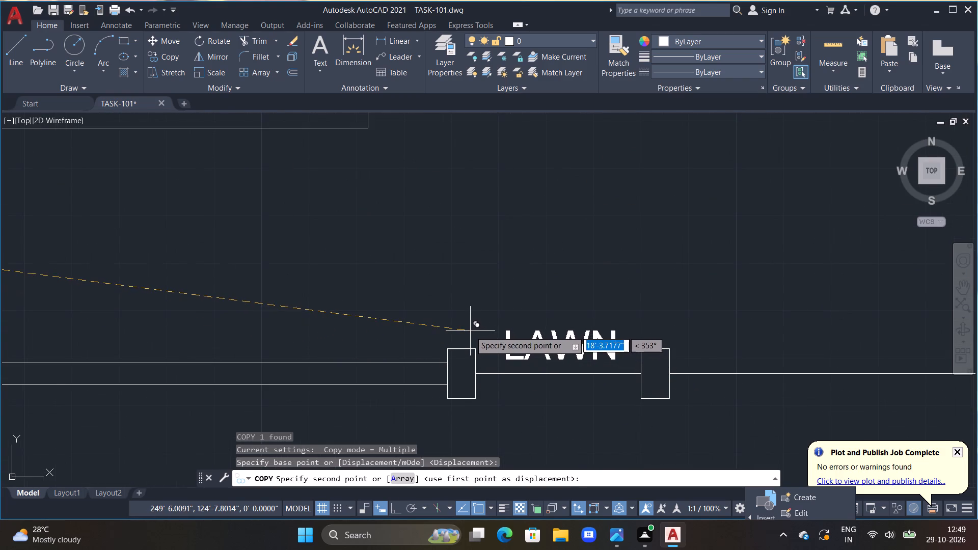
left_click(470, 331)
middle_click_drag(635, 306, 415, 297)
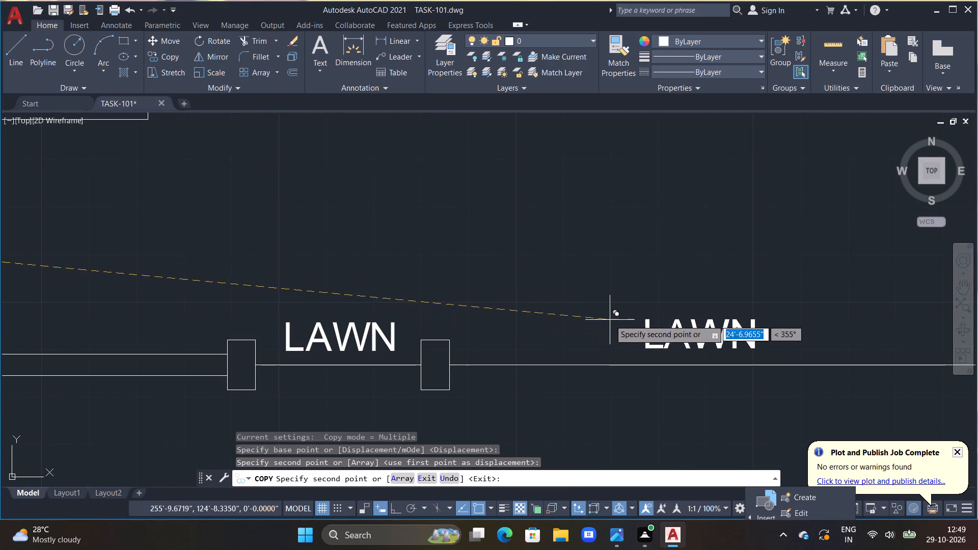
middle_click_drag(643, 322, 529, 323)
scroll(552, 322, "down", 1)
left_click(579, 319)
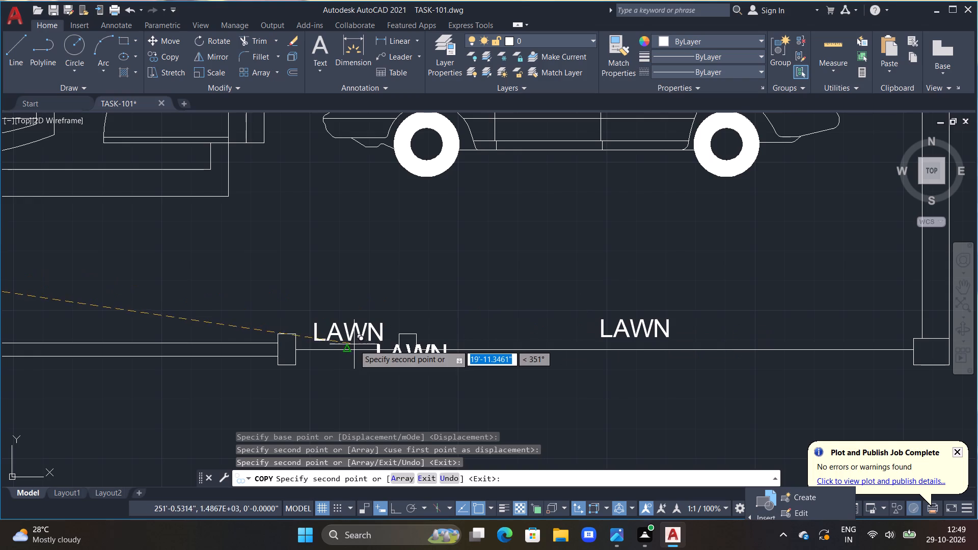
key("Escape")
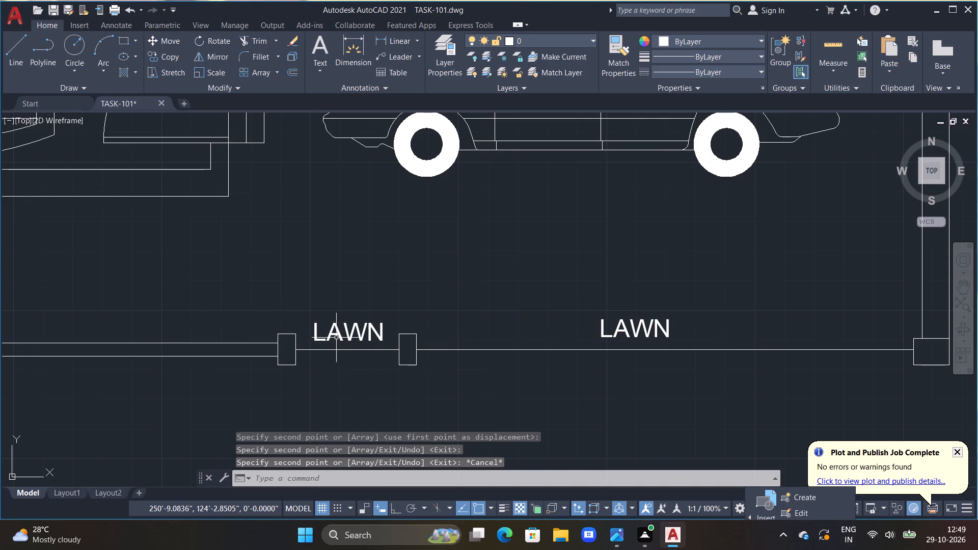
Replace the copied LAWN text at the narrow front opening between the two small posts with DOOR.
double_click(327, 338)
scroll(380, 328, "up", 1)
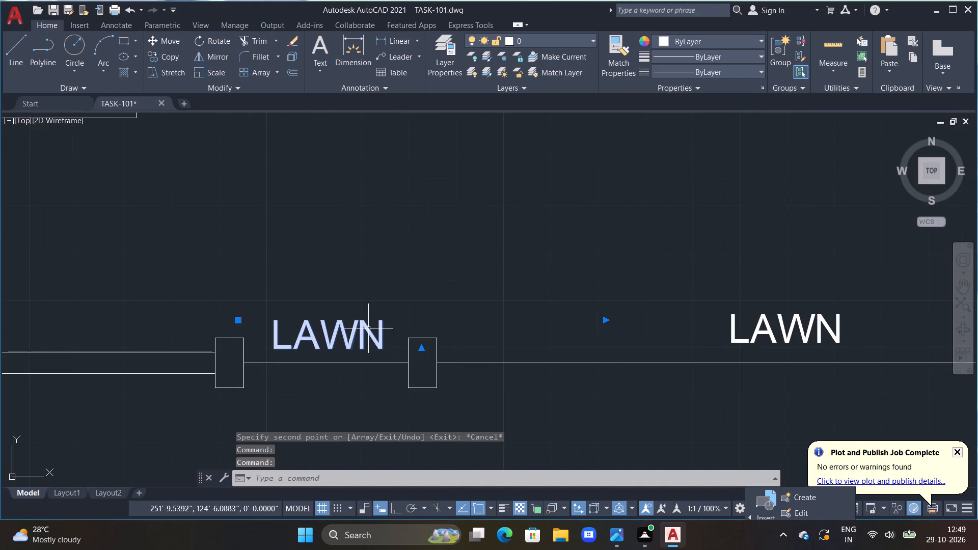
double_click(368, 328)
left_click(421, 327)
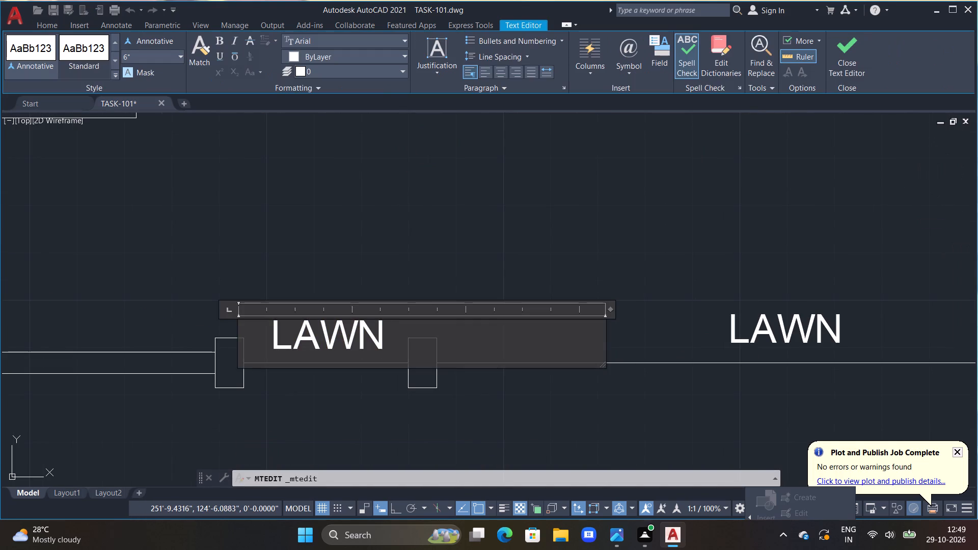
key("BackSpace")
key("BackSpace")
key("BackSpace")
key("BackSpace")
key("BackSpace")
key("BackSpace")
key("BackSpace")
key("BackSpace")
key("BackSpace")
key("BackSpace")
key("BackSpace")
key("BackSpace")
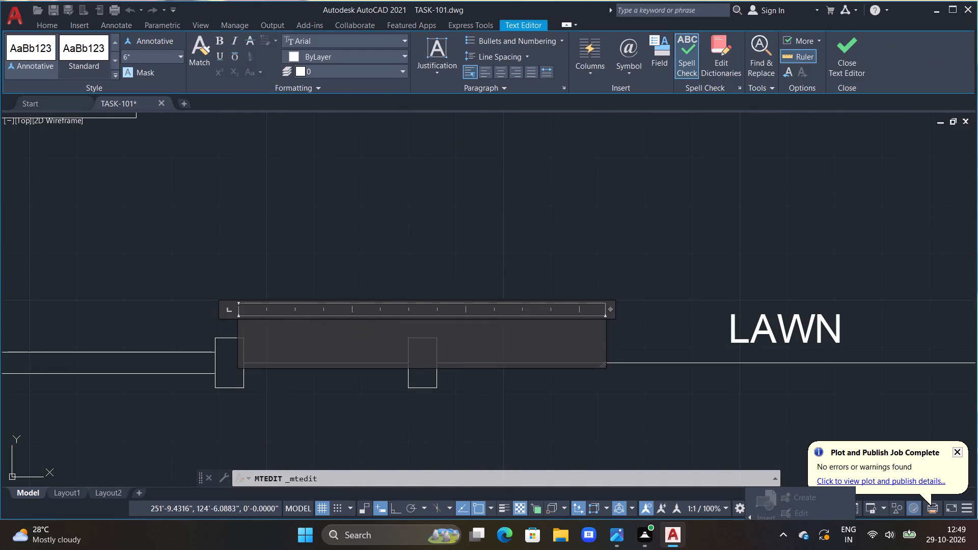
key("space")
type("DOOR")
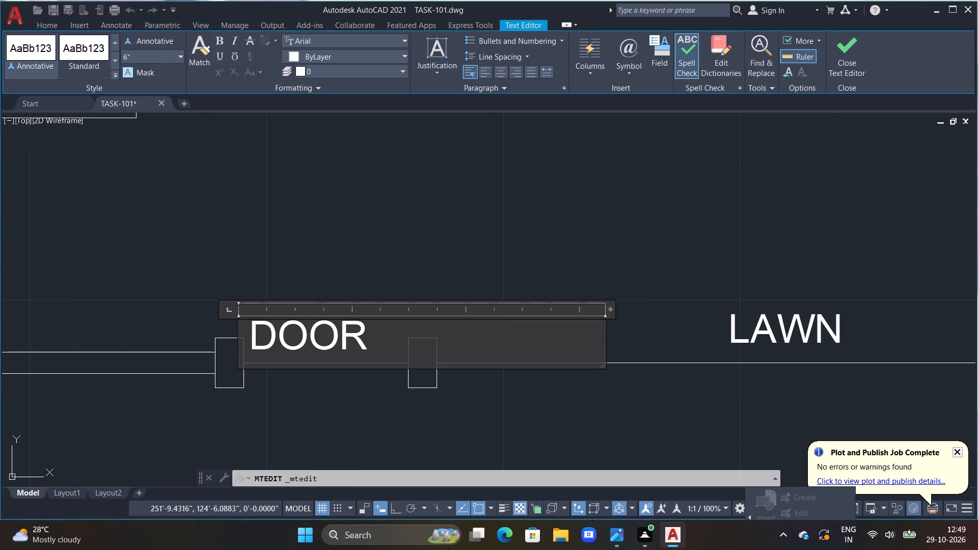
left_click(421, 222)
Replace the copied LAWN text at the wide front opening below the car with MAIN GATE.
double_click(752, 320)
triple_click(704, 320)
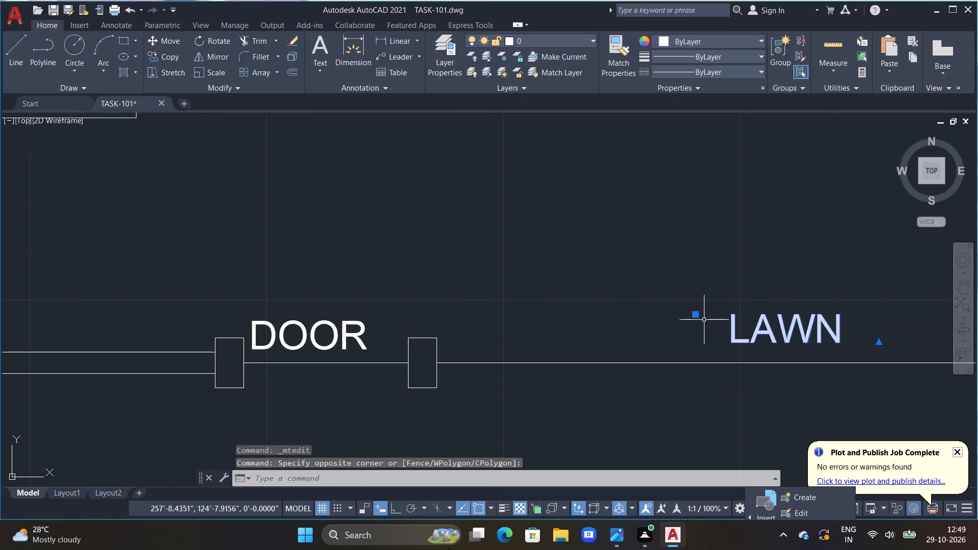
double_click(736, 338)
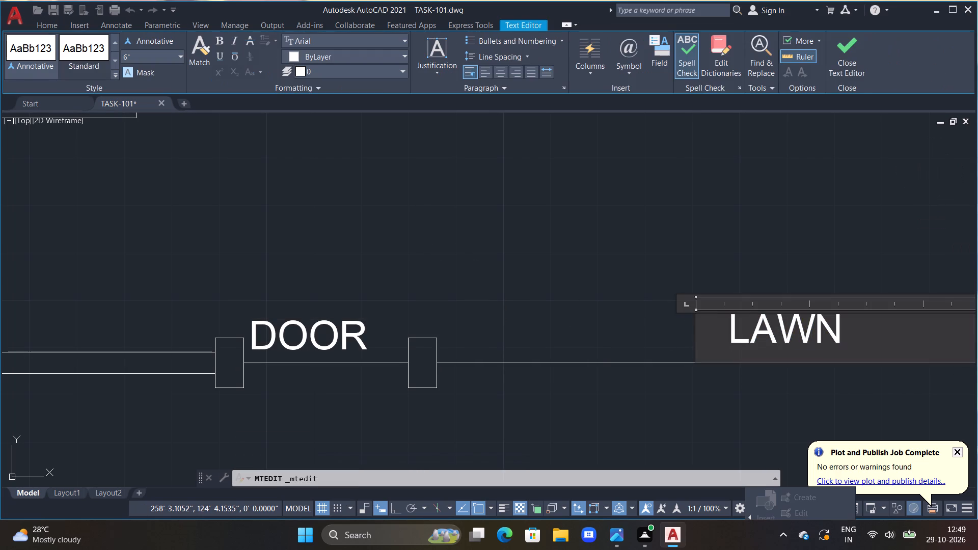
middle_click_drag(863, 332, 600, 327)
left_click(615, 324)
key("BackSpace")
key("BackSpace")
key("BackSpace")
key("BackSpace")
key("BackSpace")
key("BackSpace")
key("BackSpace")
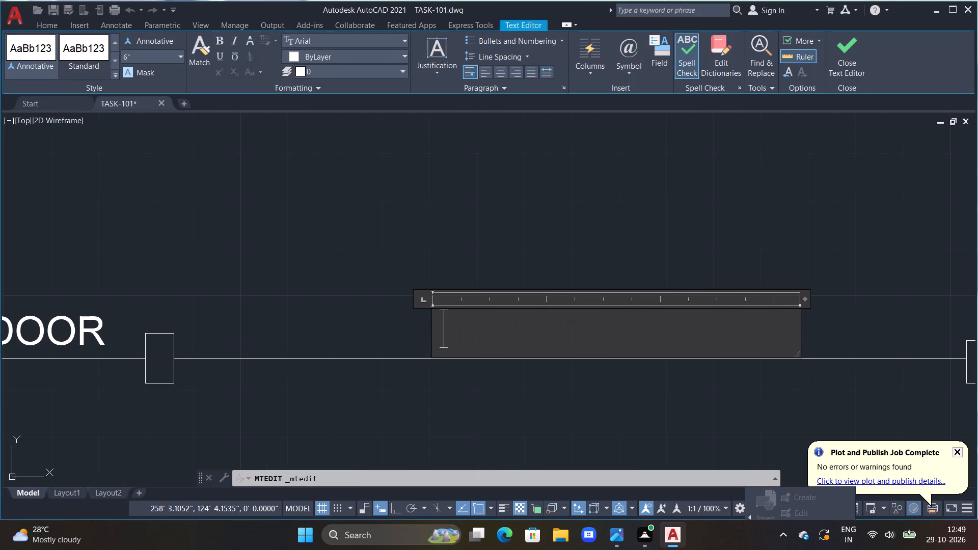
key("space")
type("MAIN GATE")
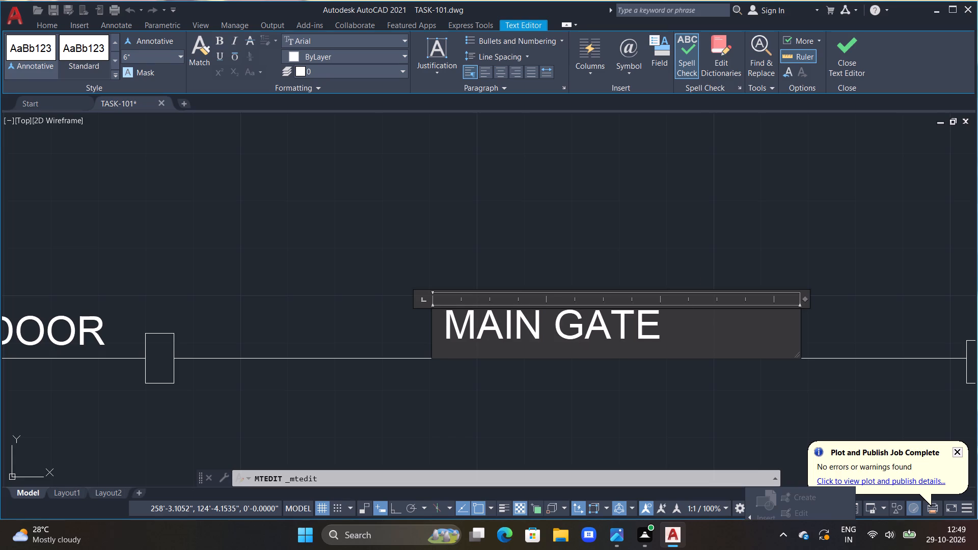
double_click(699, 255)
Replace the copied BED ROOM text in the hall beside the guest bedroom with LOBBY and 10'3"X7'10" on the second line.
scroll(705, 250, "down", 2)
scroll(582, 321, "down", 1)
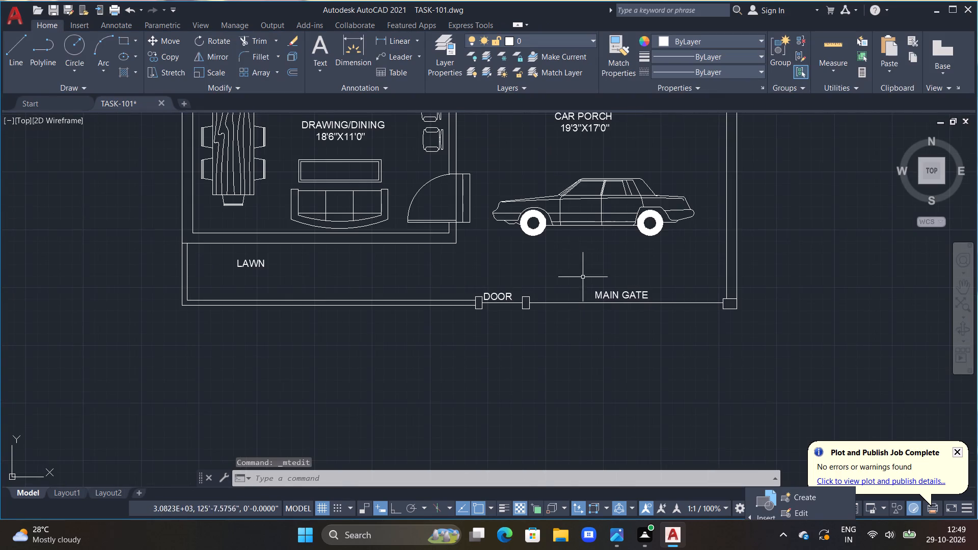
middle_click_drag(572, 247, 628, 423)
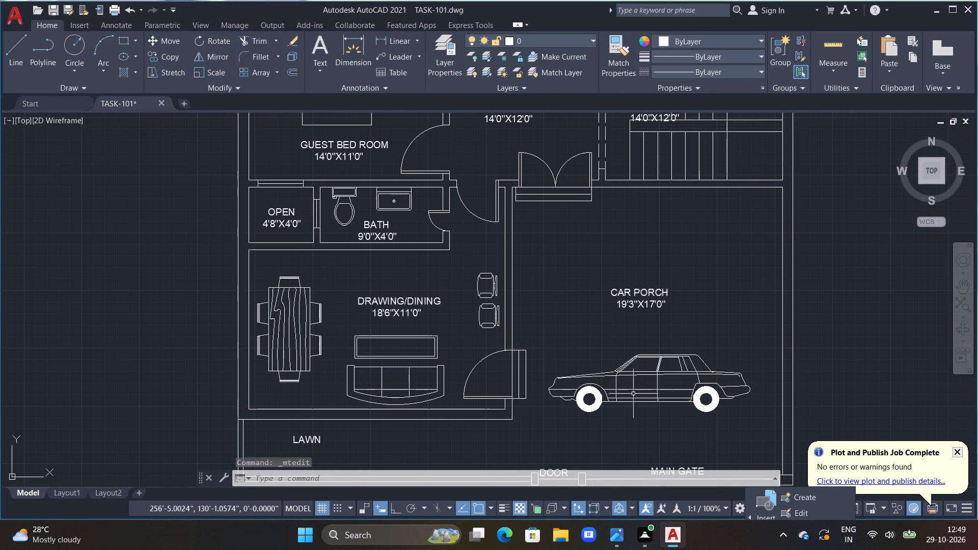
middle_click_drag(541, 251, 529, 415)
scroll(529, 415, "up", 1)
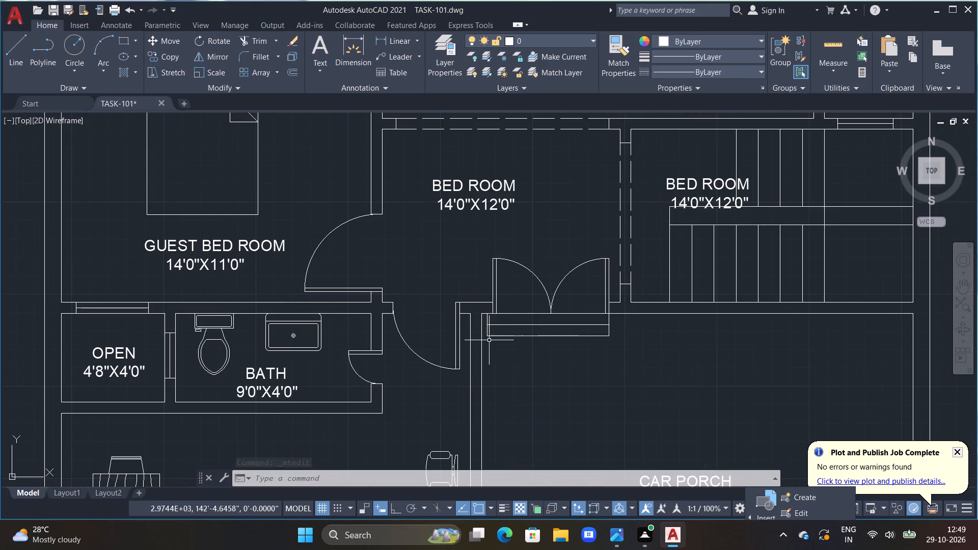
middle_click_drag(494, 269, 504, 350)
double_click(480, 291)
scroll(481, 290, "up", 2)
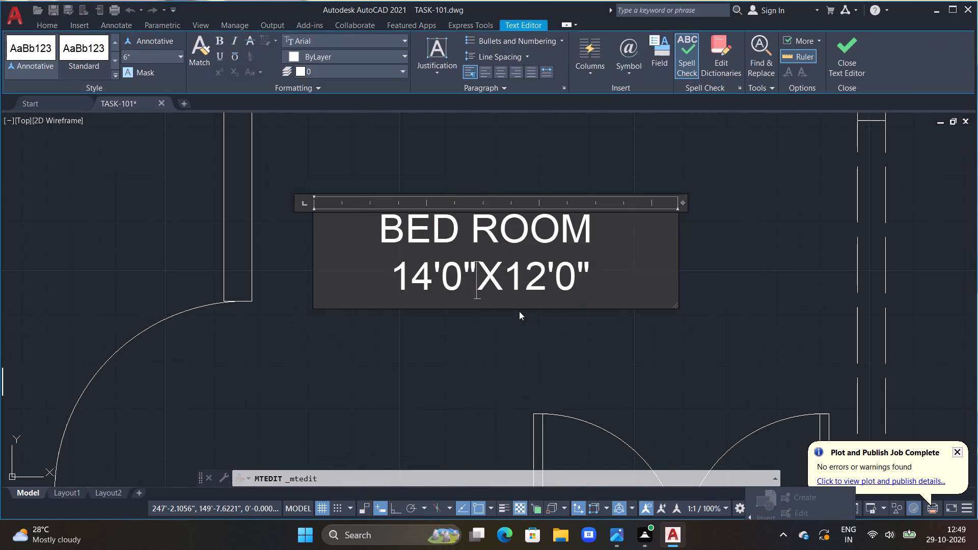
left_click(594, 288)
key("BackSpace")
key("BackSpace")
key("BackSpace")
key("BackSpace")
key("BackSpace")
key("BackSpace")
key("BackSpace")
key("BackSpace")
key("BackSpace")
key("BackSpace")
key("BackSpace")
key("BackSpace")
key("BackSpace")
key("BackSpace")
key("BackSpace")
key("BackSpace")
key("BackSpace")
key("BackSpace")
key("BackSpace")
key("BackSpace")
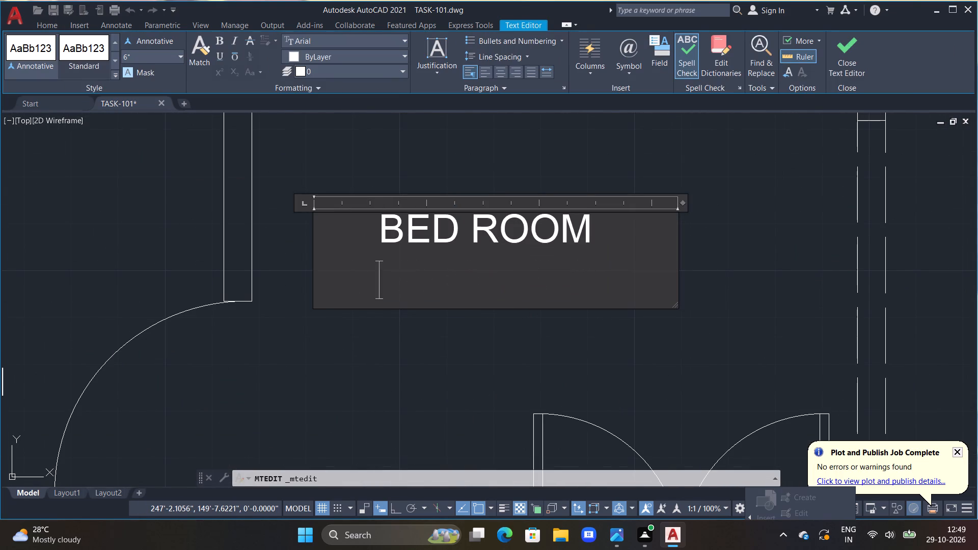
key("space")
type("LOBBY")
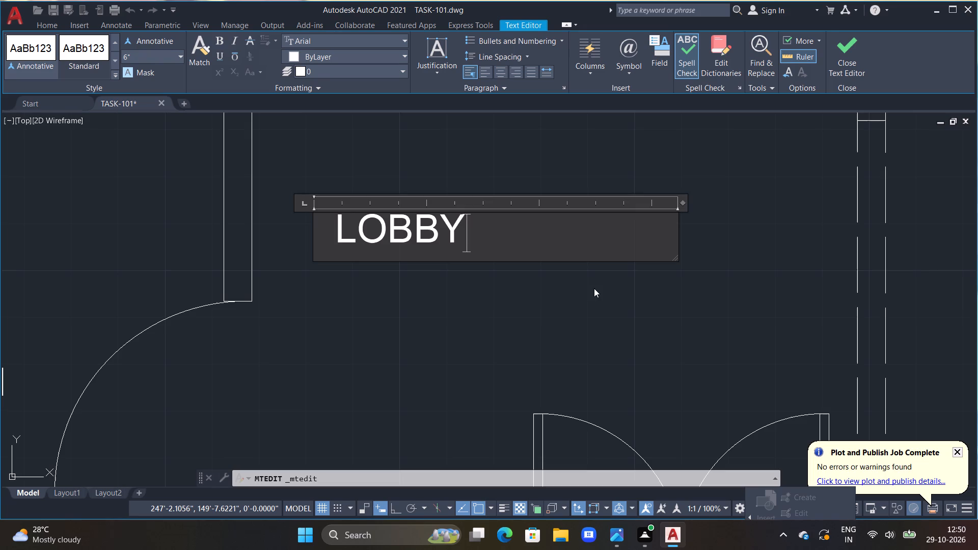
key("Return")
type("10'3\"X7'10\"")
left_click(483, 135)
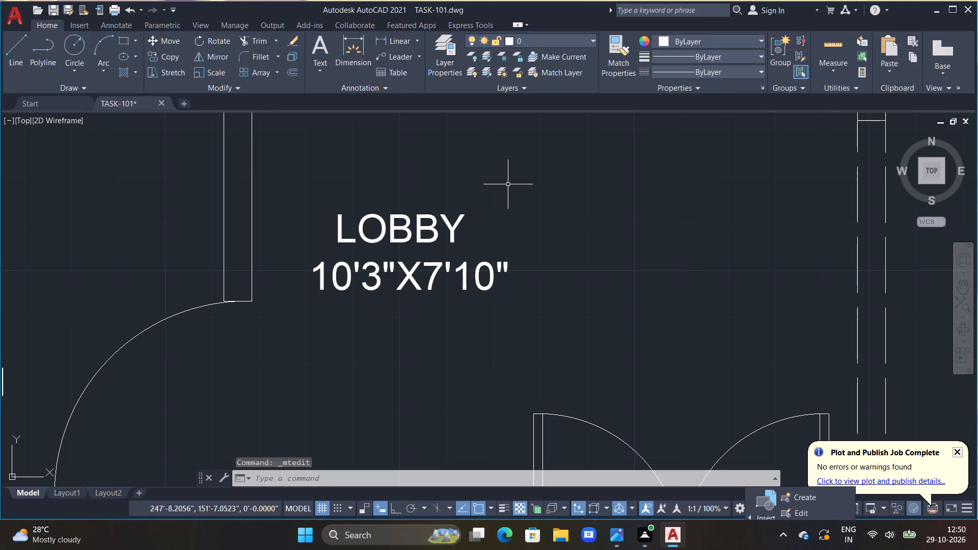
Replace the copied BED ROOM text over the stairs with STAIR CASE and 12'9"X7'10" on the second line.
scroll(566, 233, "down", 3)
double_click(667, 230)
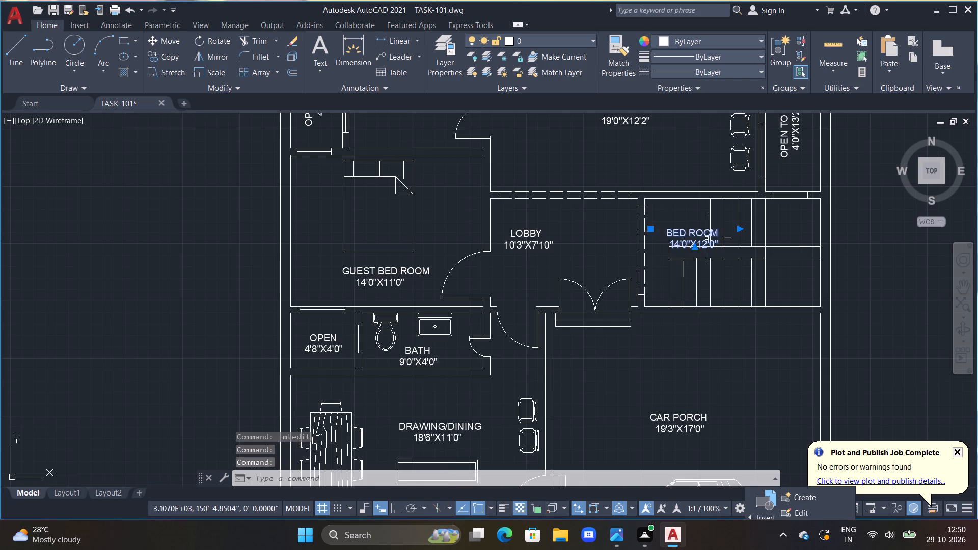
scroll(707, 238, "up", 1)
double_click(691, 232)
scroll(702, 235, "up", 2)
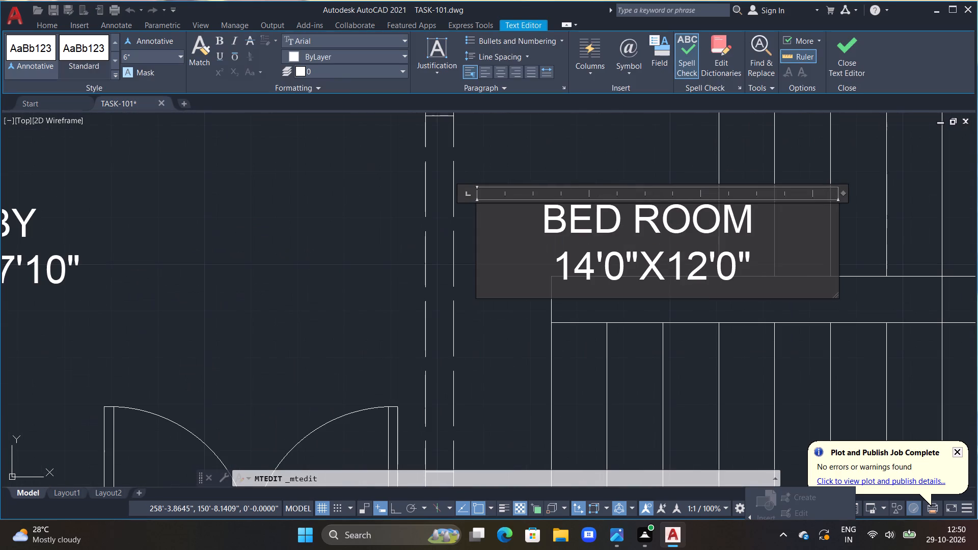
left_click(770, 280)
key("BackSpace")
key("BackSpace")
key("BackSpace")
key("BackSpace")
key("BackSpace")
key("BackSpace")
key("BackSpace")
key("BackSpace")
key("BackSpace")
key("BackSpace")
key("BackSpace")
key("BackSpace")
key("BackSpace")
key("BackSpace")
key("BackSpace")
key("BackSpace")
key("BackSpace")
key("BackSpace")
key("BackSpace")
key("BackSpace")
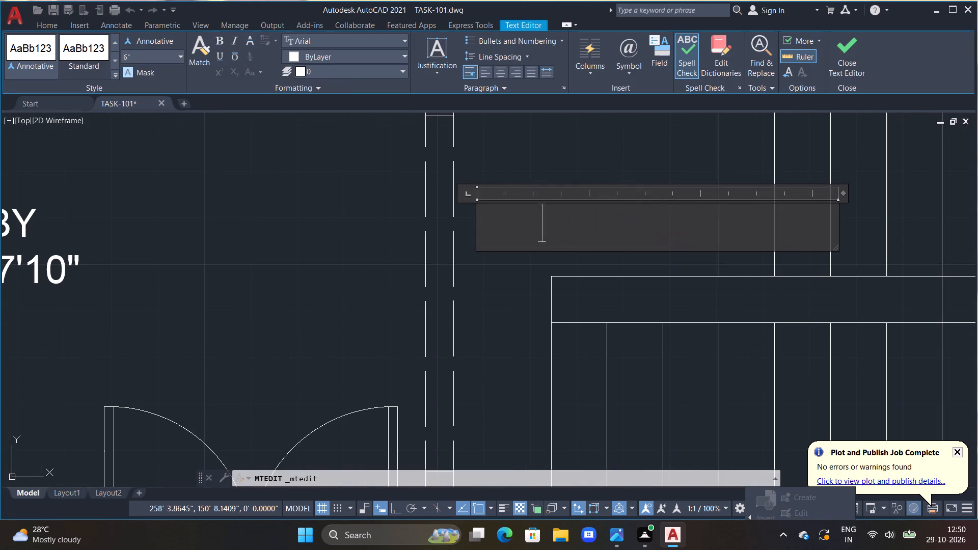
type("STA")
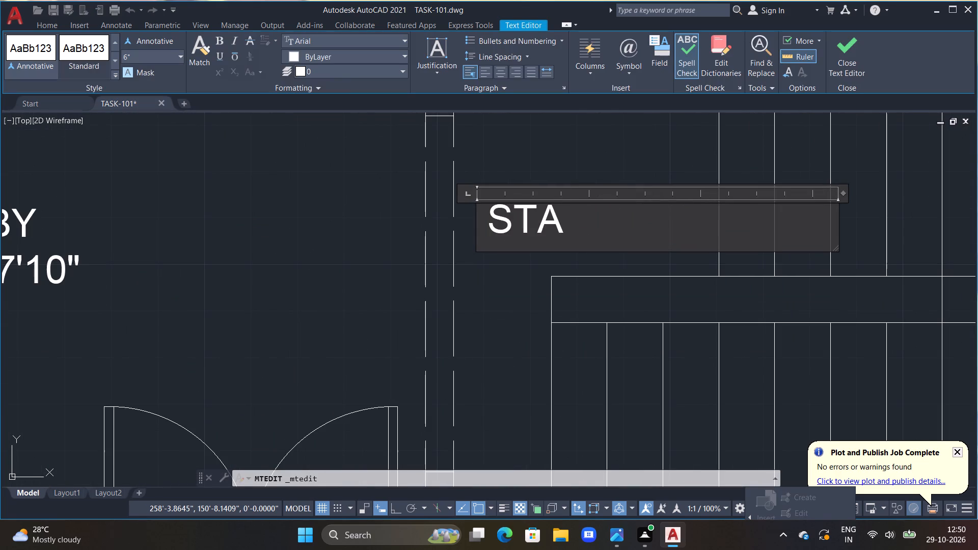
type("IR CSA")
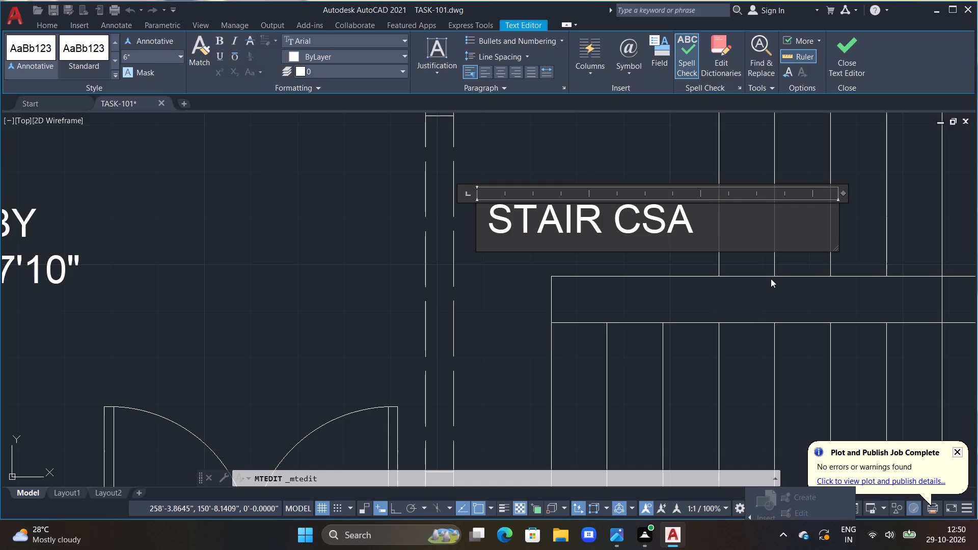
key("BackSpace")
key("BackSpace")
type("ASSE")
key("BackSpace")
key("BackSpace")
key("BackSpace")
type("SE")
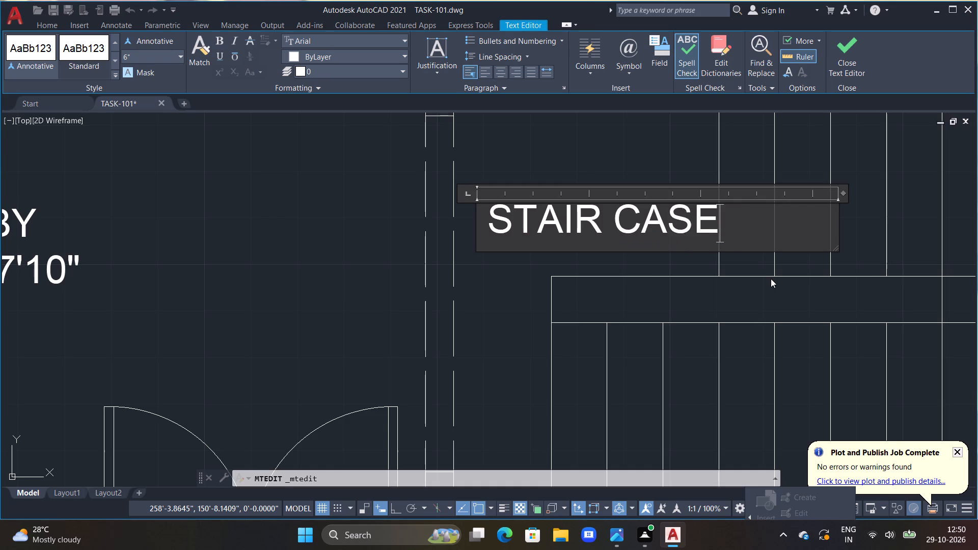
key("Return")
key("space")
key("space")
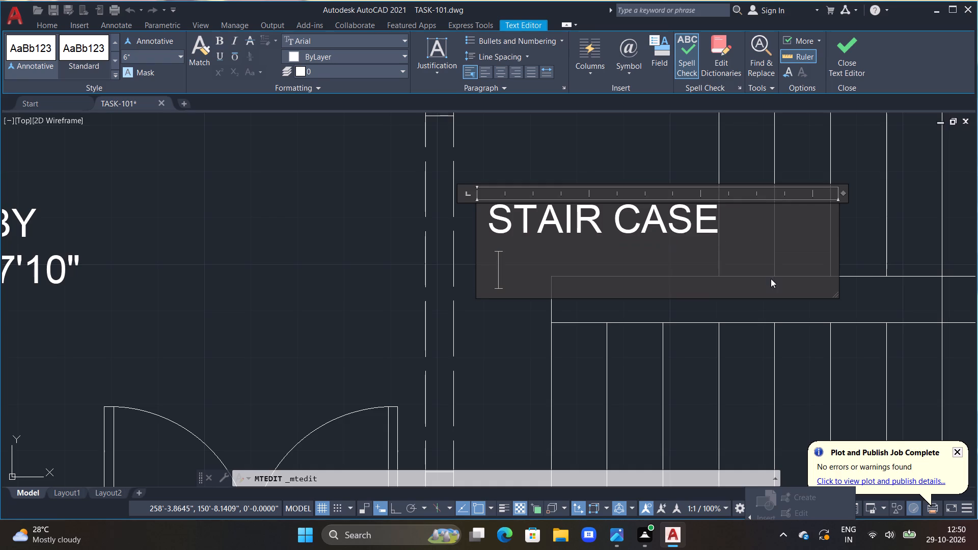
type("12'9\"X7'10\"")
left_click(500, 271)
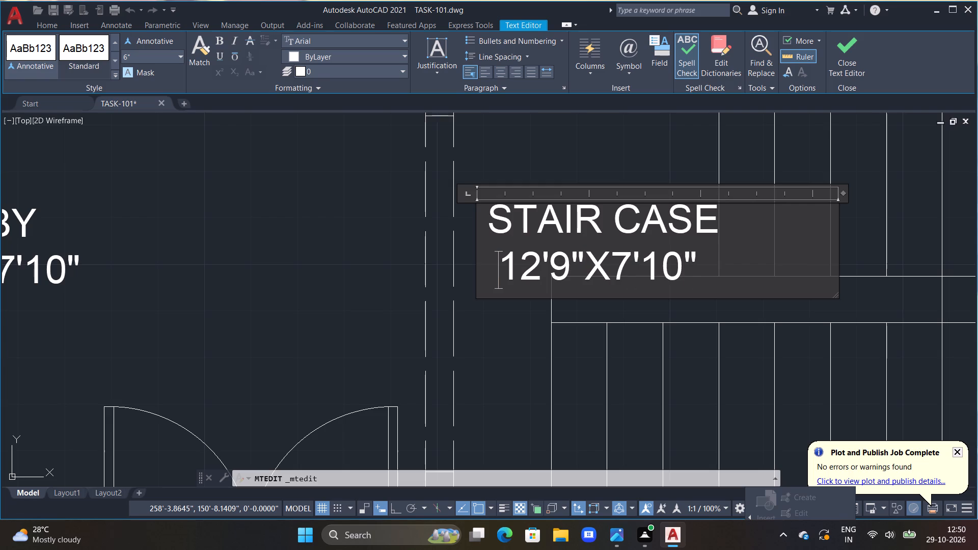
key("space")
left_click(497, 340)
Move the STAIR CASE label into the clear area beside the upper flight, off the stair lines.
scroll(495, 343, "down", 3)
scroll(498, 309, "up", 2)
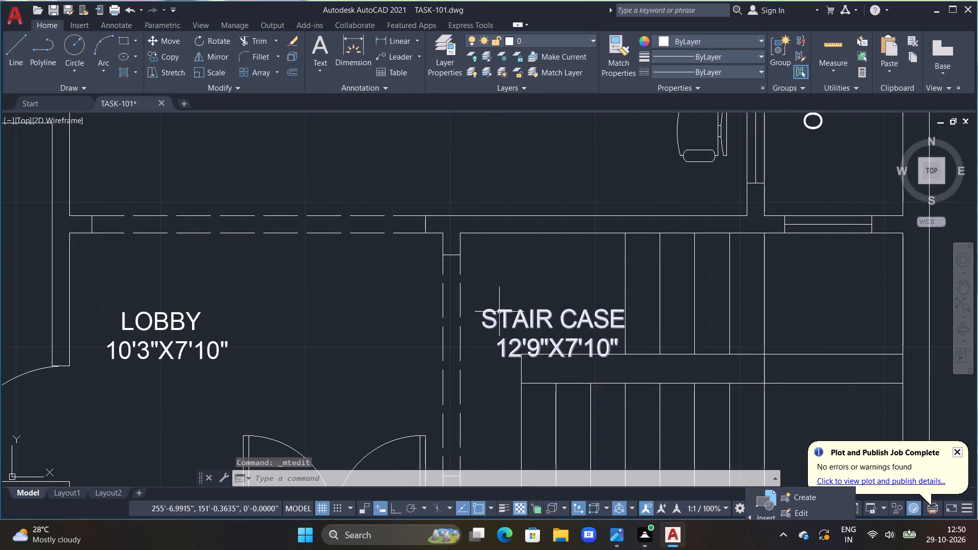
left_click(500, 316)
left_click(484, 316)
left_click(474, 313)
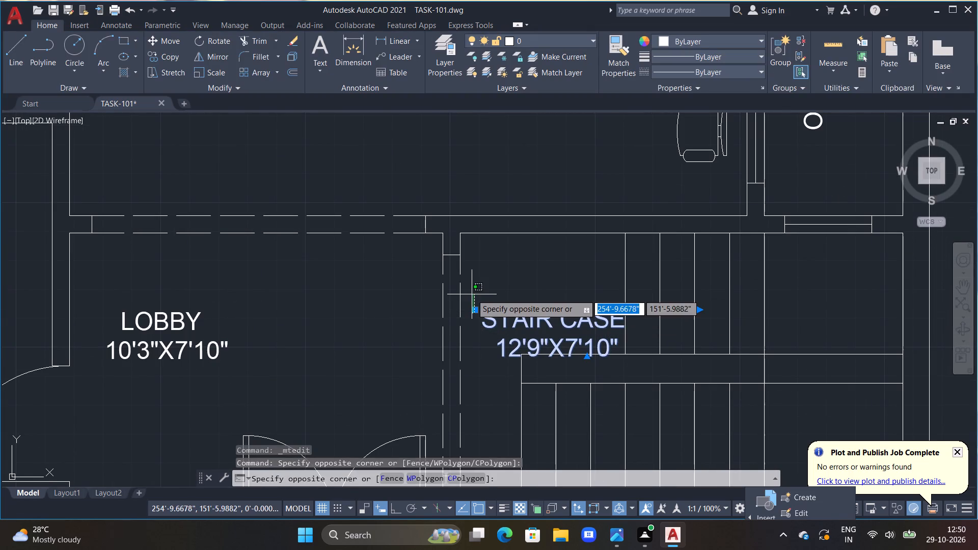
left_click(472, 292)
left_click(474, 308)
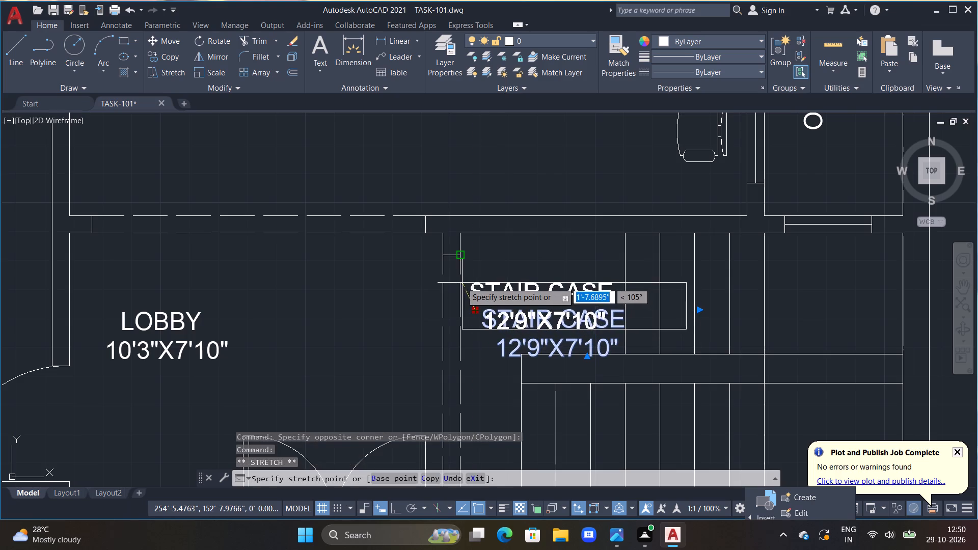
left_click(461, 283)
key("Escape")
left_click(529, 294)
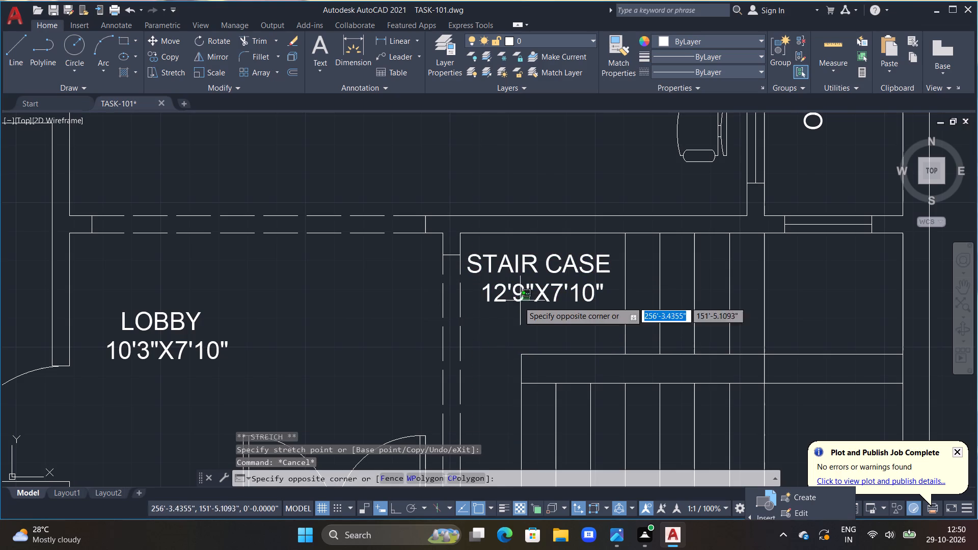
left_click(507, 273)
key("m")
key("space")
left_click_drag(504, 340, 508, 353)
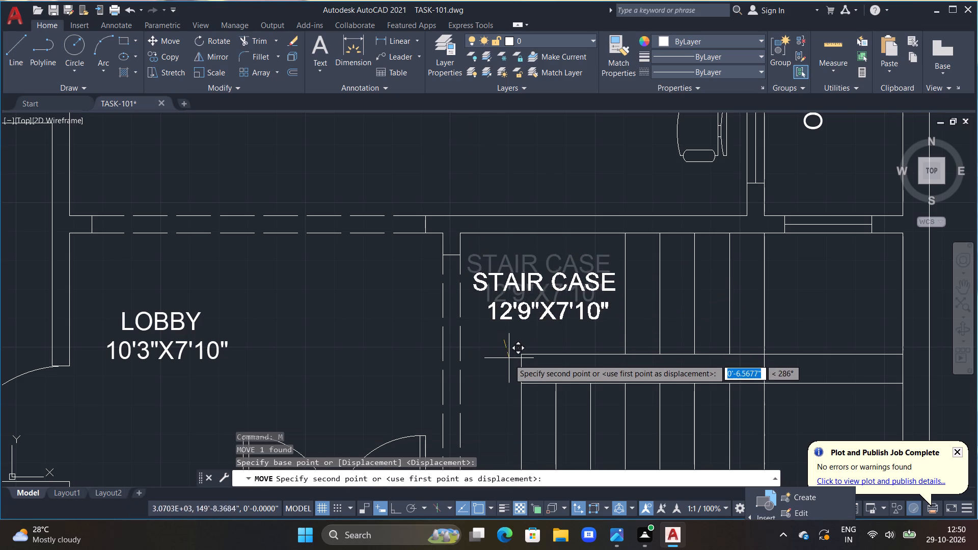
double_click(507, 367)
key("Escape")
Look over the whole labelled floor plan, from the baths and laundry down to the car porch.
scroll(504, 372, "down", 3)
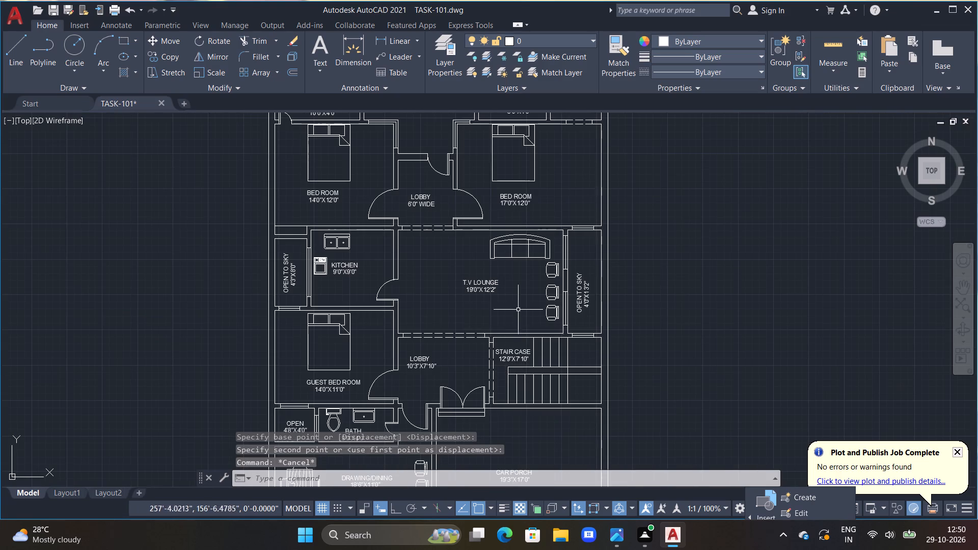
middle_click_drag(517, 301, 537, 358)
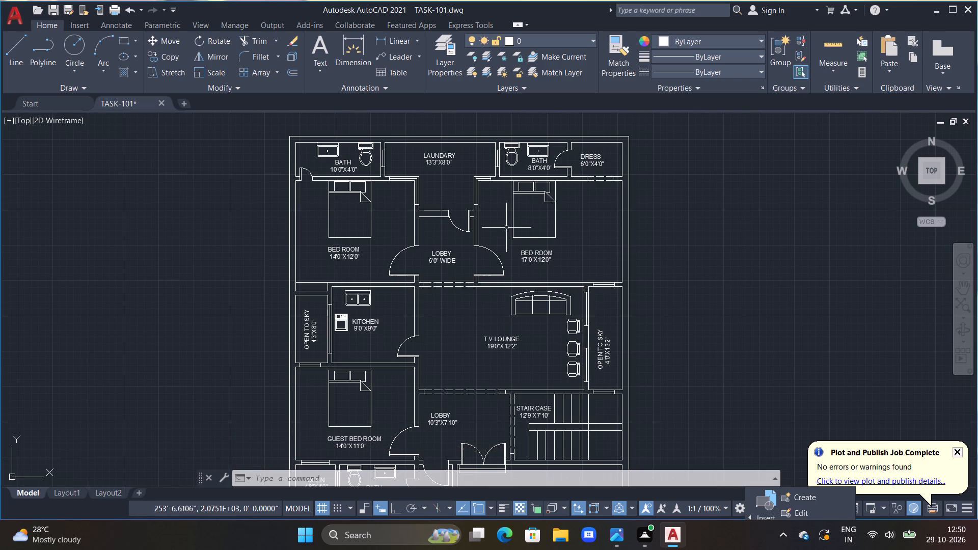
middle_click_drag(483, 321, 480, 238)
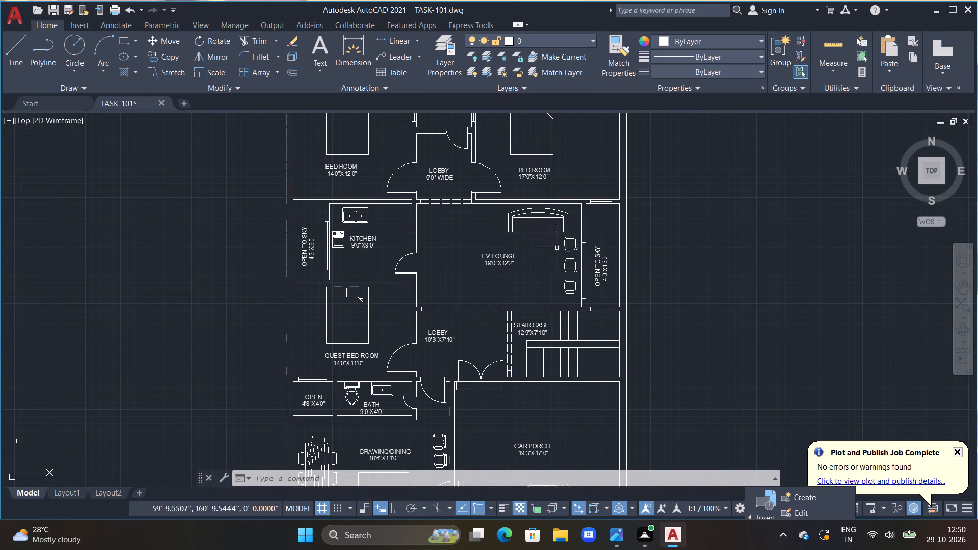
middle_click_drag(523, 271, 518, 281)
middle_click_drag(496, 323, 480, 346)
scroll(434, 306, "down", 1)
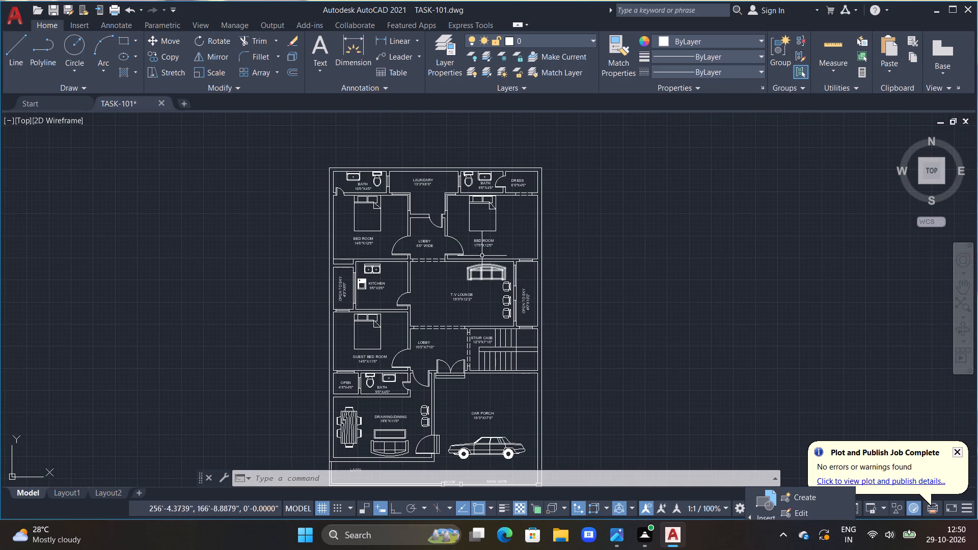
middle_click_drag(477, 264, 464, 308)
scroll(480, 289, "up", 2)
scroll(480, 287, "down", 1)
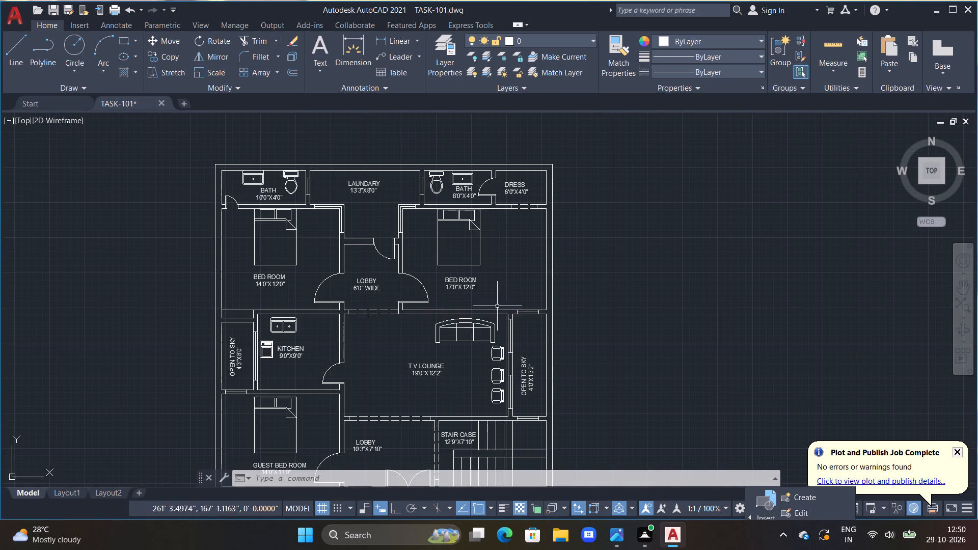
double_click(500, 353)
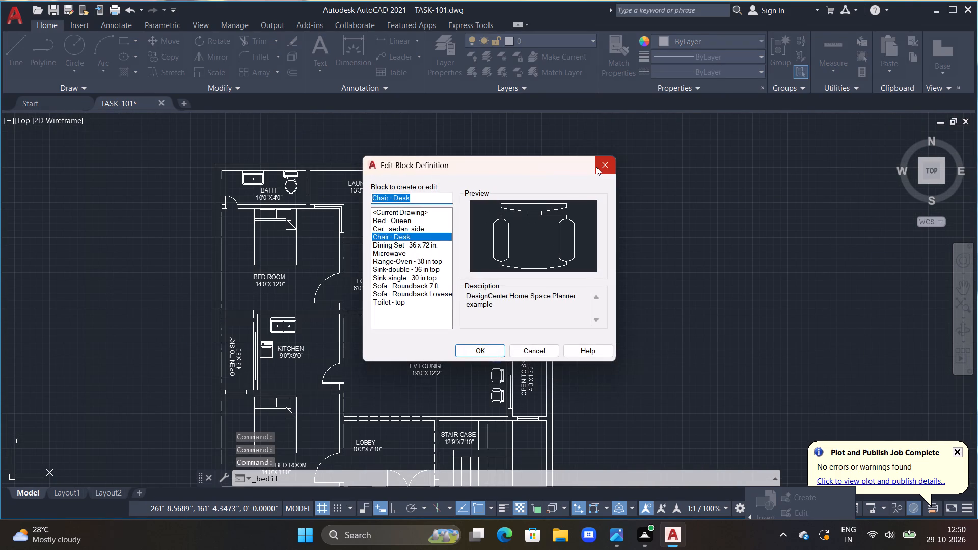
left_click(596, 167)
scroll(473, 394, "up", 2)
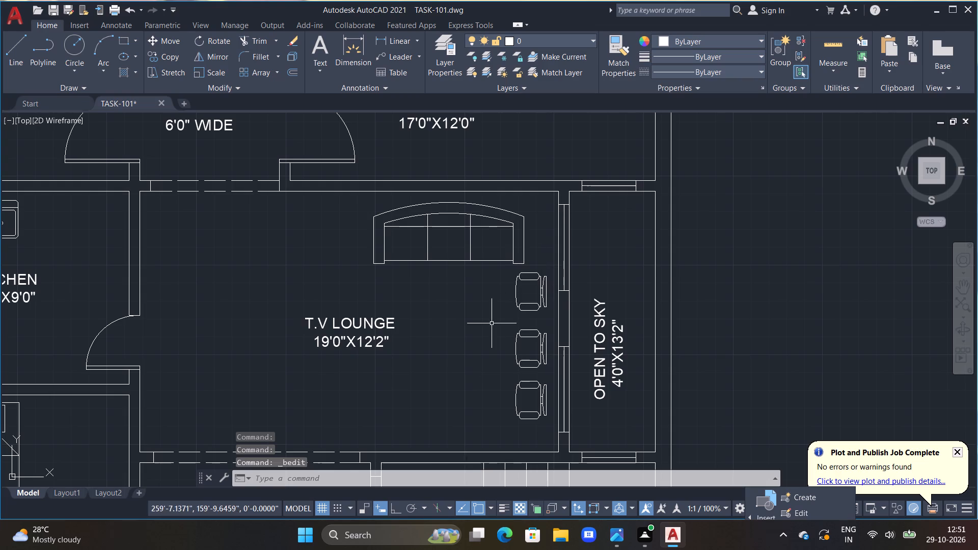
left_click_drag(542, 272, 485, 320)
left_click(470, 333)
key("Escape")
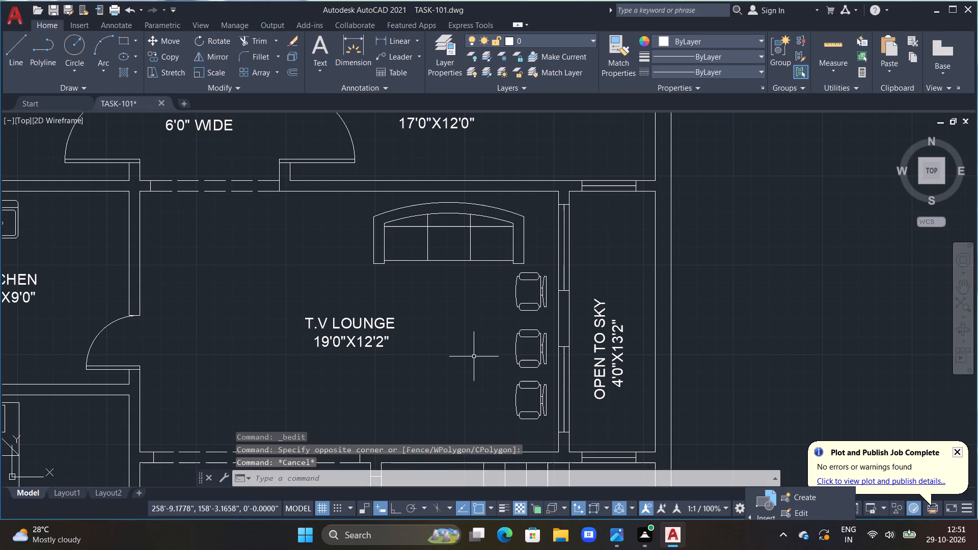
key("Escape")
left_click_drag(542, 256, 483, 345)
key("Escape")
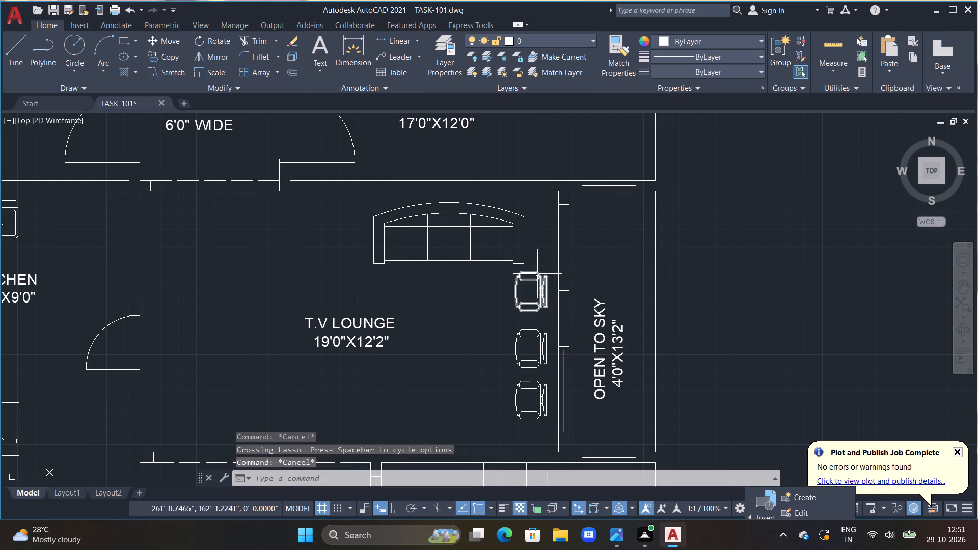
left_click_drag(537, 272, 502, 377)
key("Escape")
Copy the three desk chairs from the T.V lounge into the 17'0"X12'0" bedroom, between the bed and the outer wall.
left_click_drag(535, 274, 527, 332)
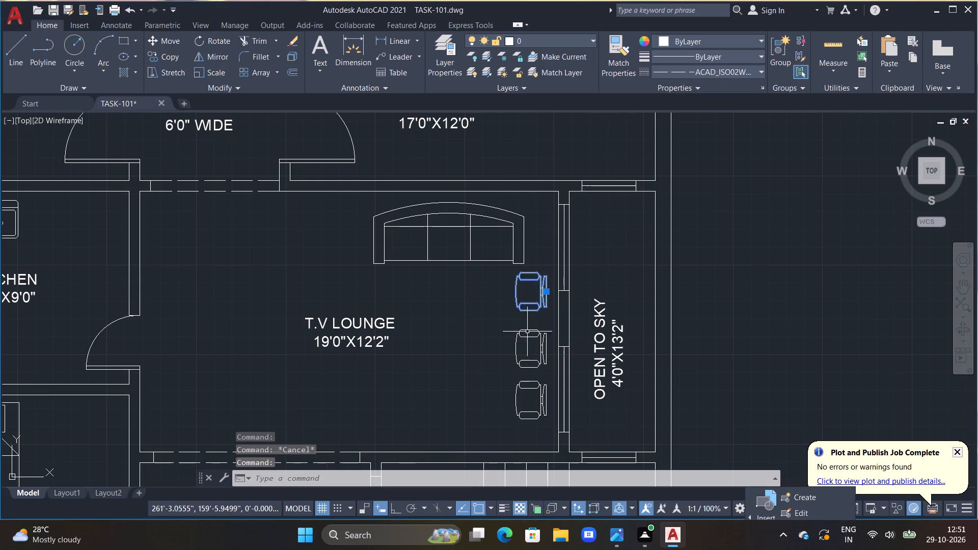
left_click_drag(527, 332, 526, 389)
double_click(541, 334)
left_click(537, 379)
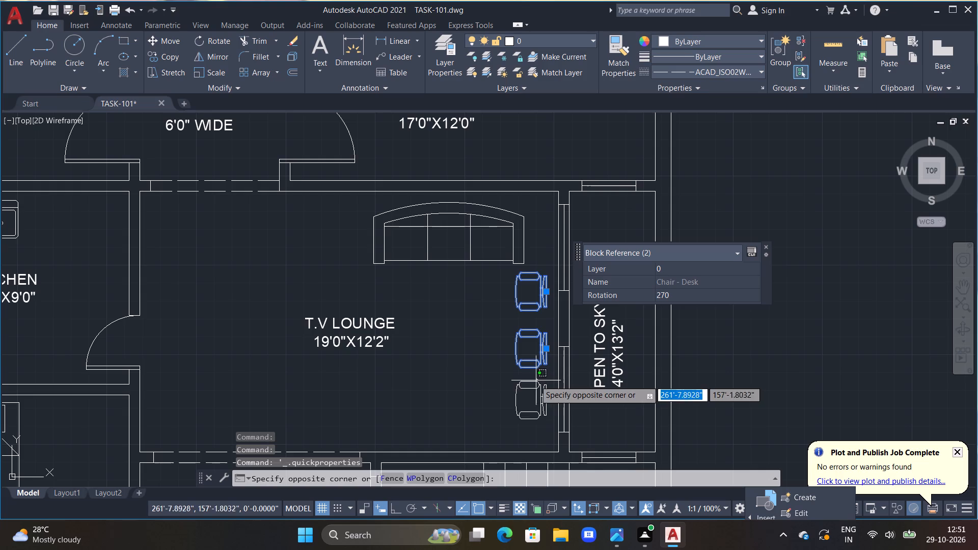
left_click(490, 407)
key("c")
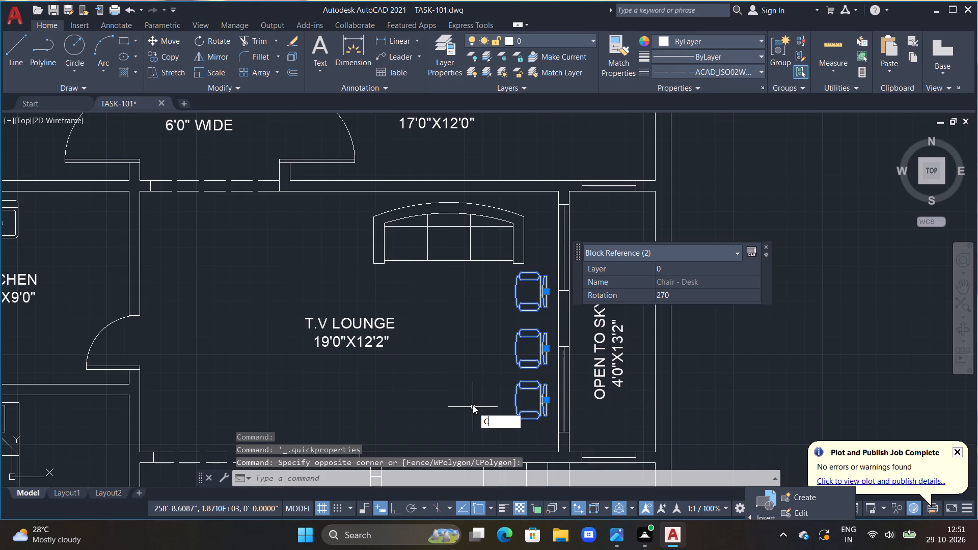
key("o")
key("space")
type("M")
key("space")
left_click_drag(472, 405, 466, 364)
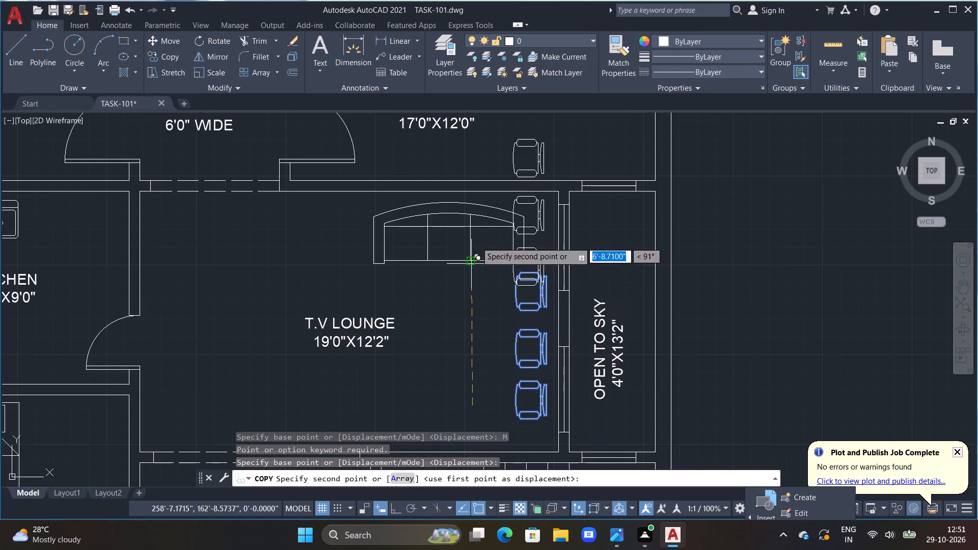
scroll(484, 231, "up", 1)
middle_click_drag(481, 229, 448, 412)
scroll(469, 370, "down", 1)
scroll(497, 331, "down", 1)
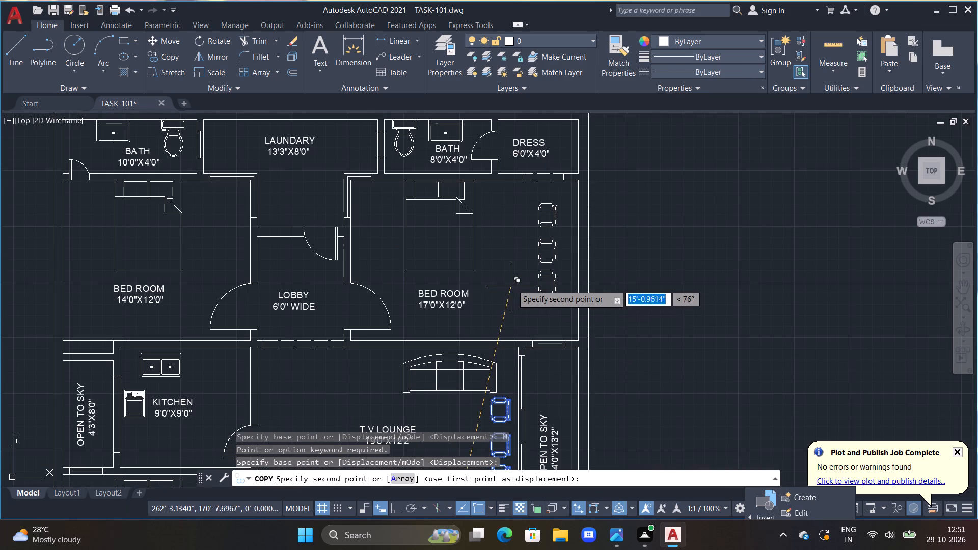
left_click(514, 286)
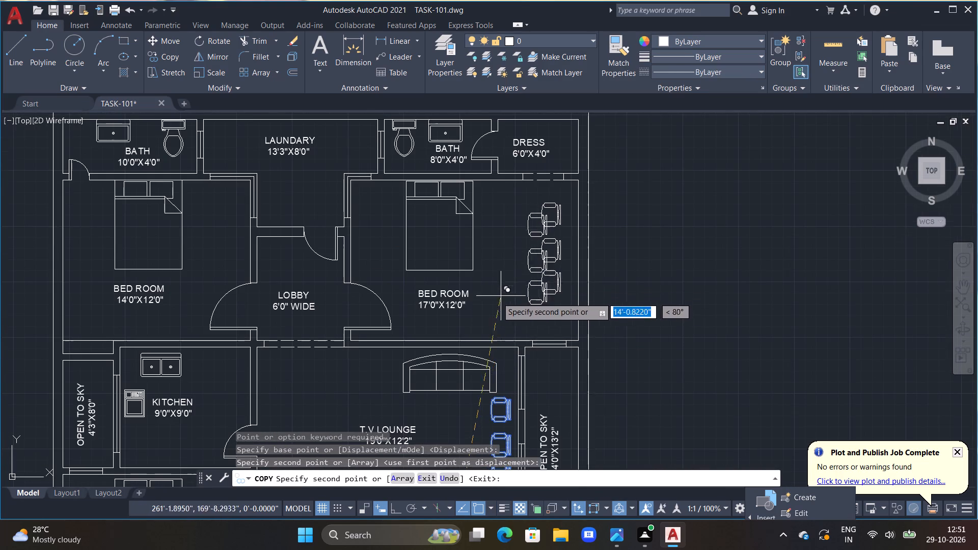
Place another copy of the three chairs in the 14'0"X12'0" bedroom, between the bed and the lobby wall.
scroll(485, 306, "down", 2)
scroll(358, 296, "up", 1)
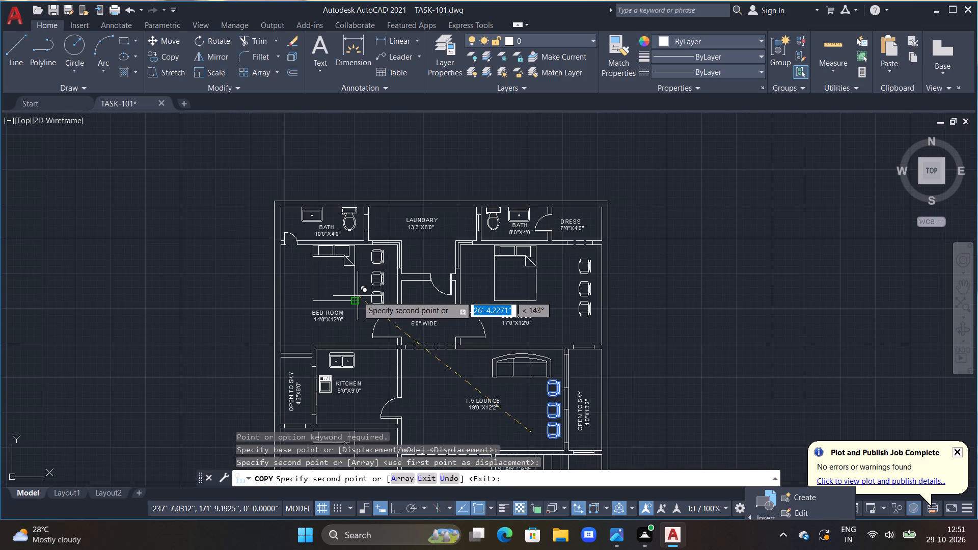
scroll(358, 296, "up", 1)
middle_click_drag(352, 309, 351, 337)
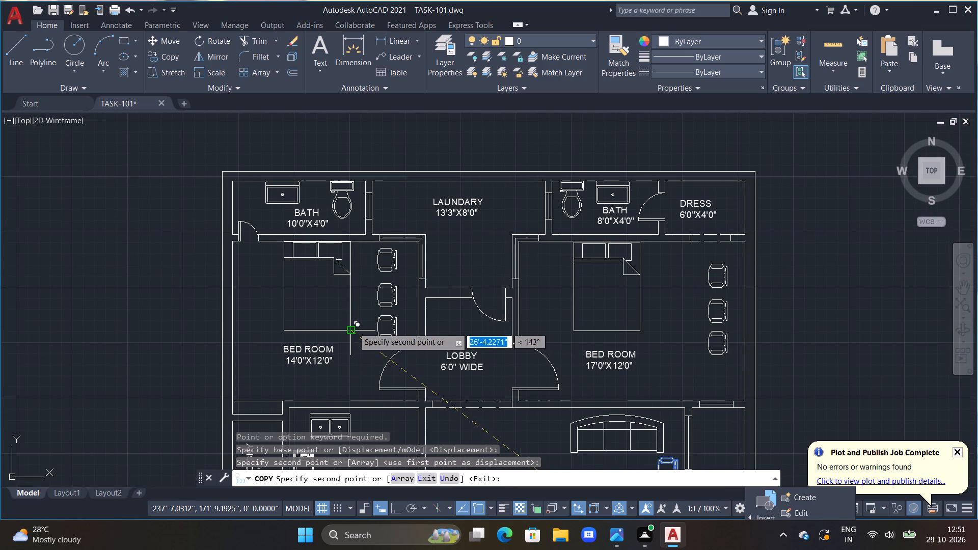
left_click(353, 331)
Place a further copy of the three chairs in the guest bedroom, between the bed and the lobby wall, and finish copying.
scroll(360, 365, "down", 1)
middle_click_drag(405, 369, 410, 313)
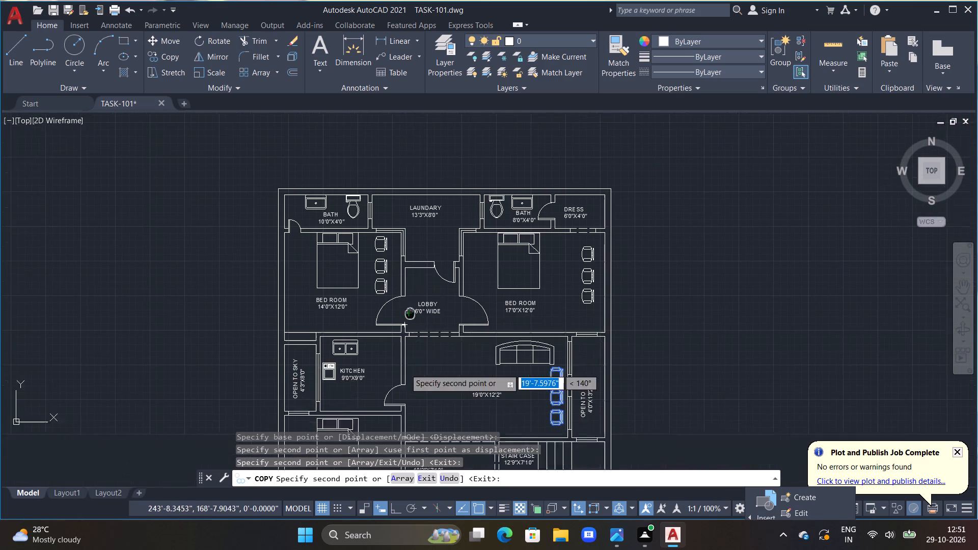
middle_click_drag(410, 313, 413, 307)
middle_click_drag(398, 347, 403, 272)
middle_click_drag(365, 387, 393, 342)
scroll(391, 346, "up", 2)
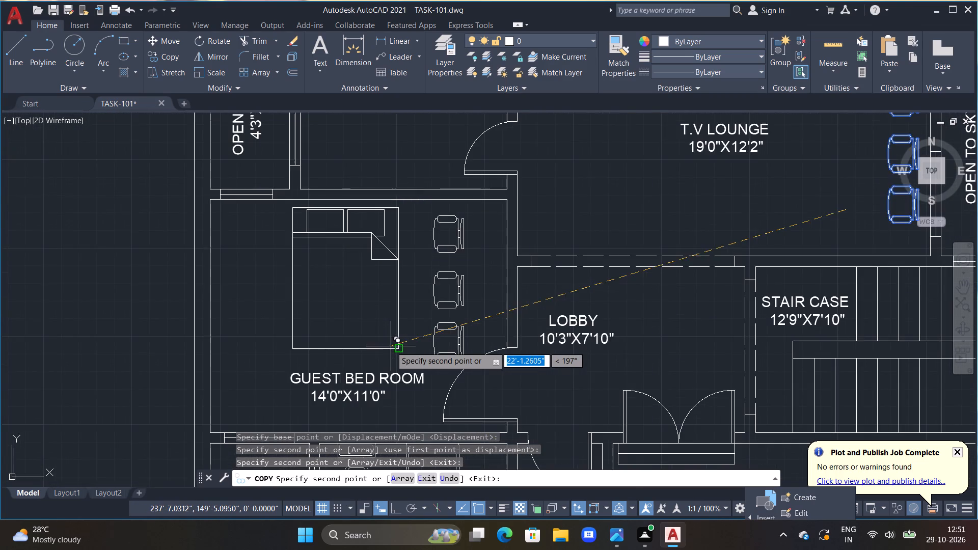
scroll(390, 353, "up", 1)
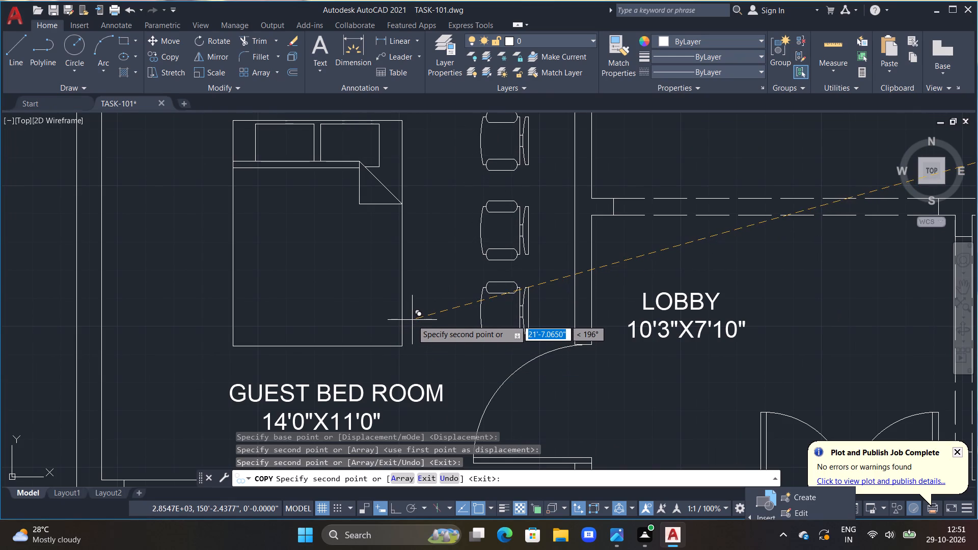
double_click(412, 320)
key("Escape")
Move the BED ROOM 14'0"X12'0" label slightly toward the lobby so that it is centred below the bed.
scroll(411, 323, "down", 3)
scroll(469, 320, "down", 1)
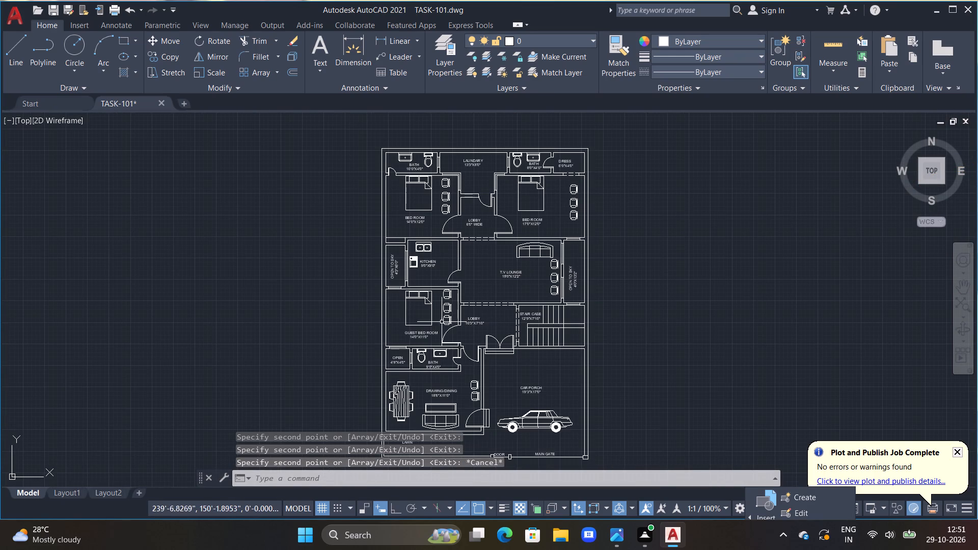
scroll(570, 202, "up", 1)
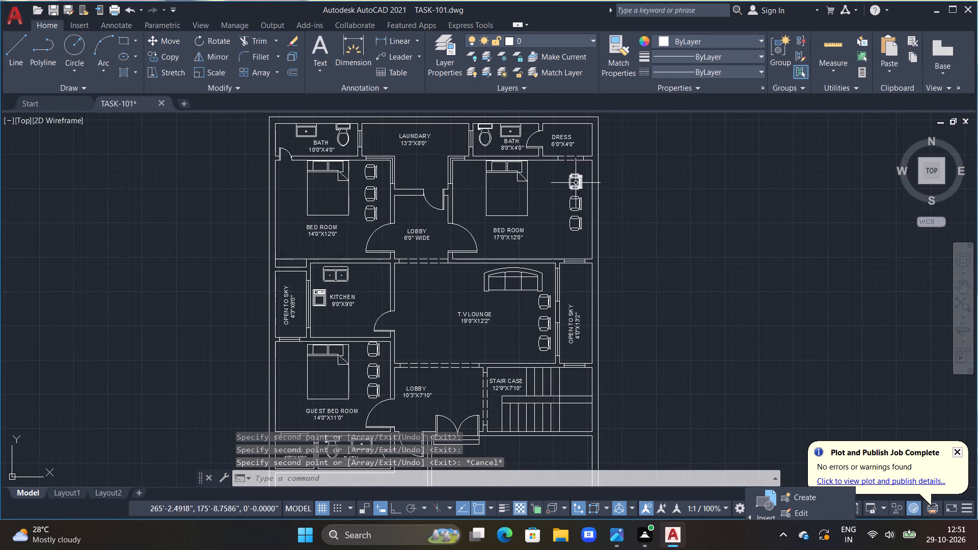
scroll(541, 242, "down", 1)
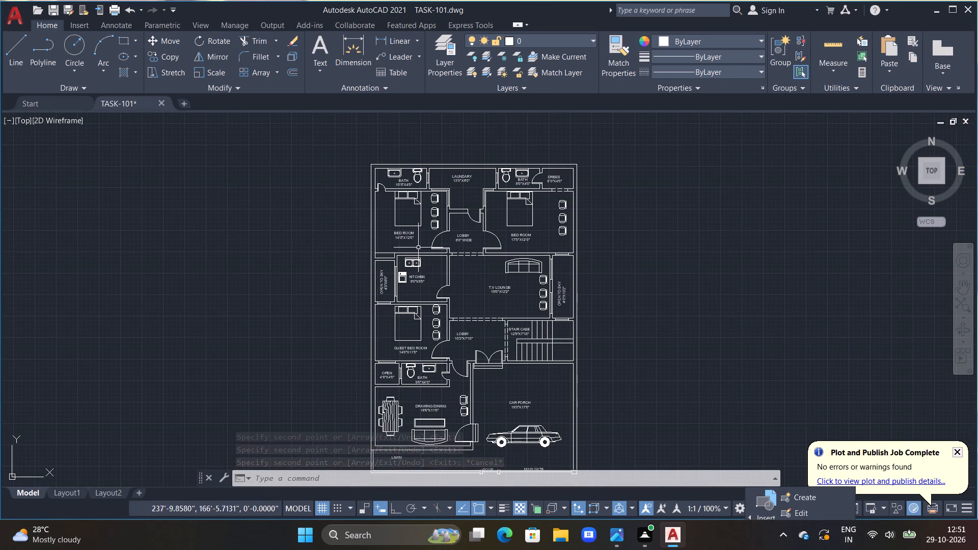
scroll(407, 235, "up", 2)
double_click(395, 230)
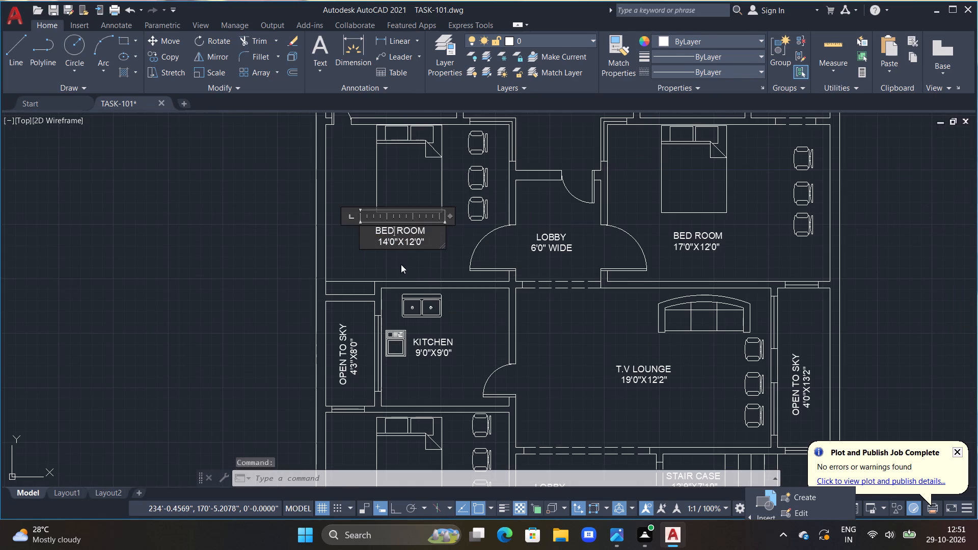
key("Escape")
left_click_drag(436, 226, 430, 227)
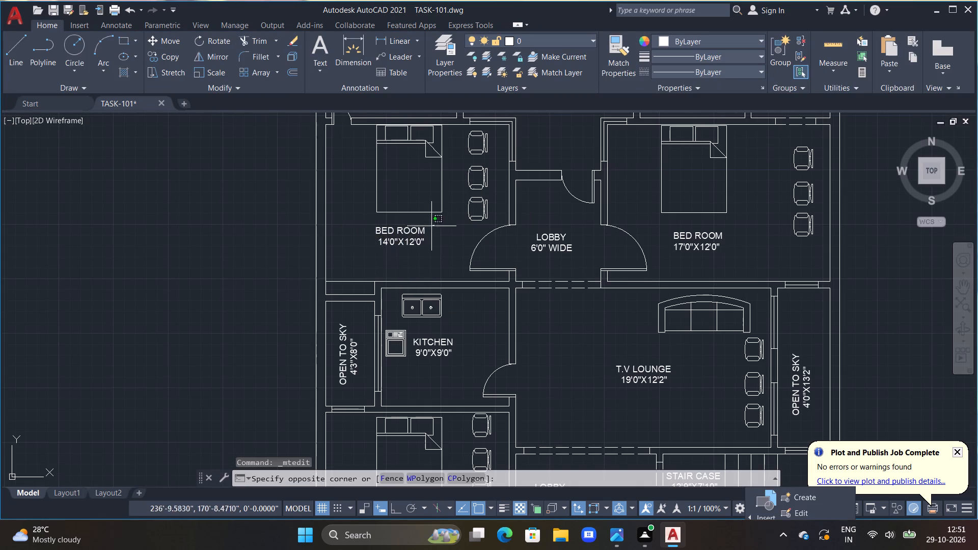
left_click_drag(430, 227, 375, 248)
left_click(352, 261)
key("m")
key("space")
left_click_drag(411, 294, 445, 289)
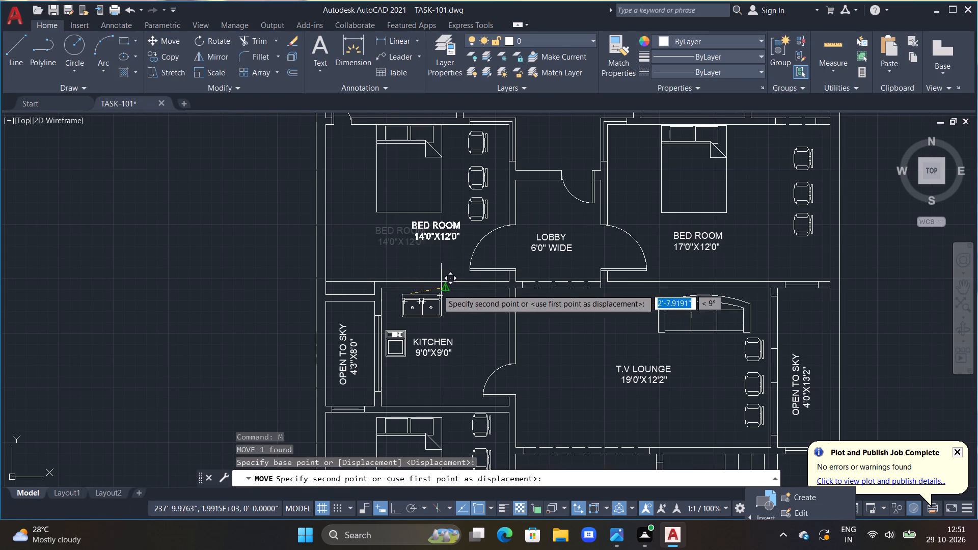
double_click(425, 295)
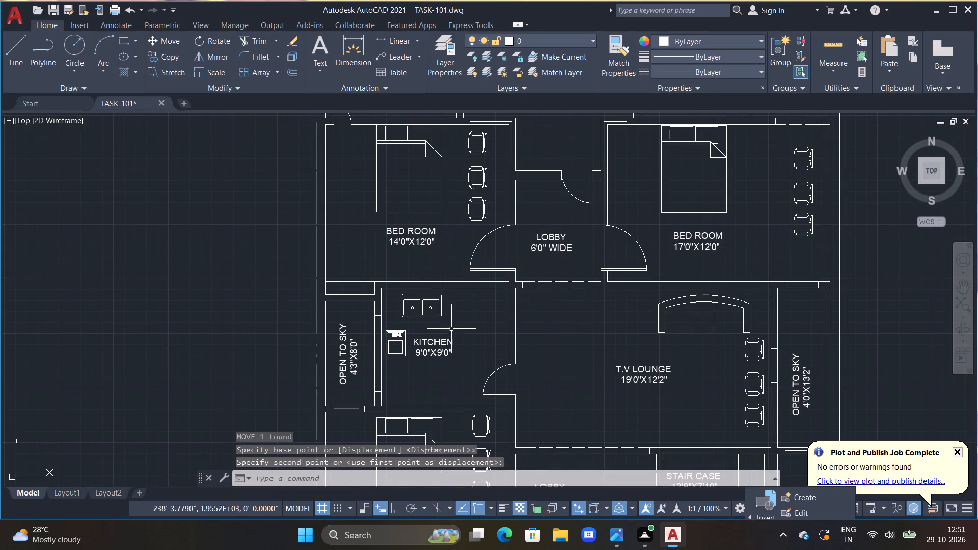
Draw a narrow upright rectangle in the 14'0"X12'0" bedroom, in the space between the bed and the outer wall.
scroll(451, 338, "down", 2)
middle_click_drag(450, 368, 447, 276)
scroll(435, 336, "up", 1)
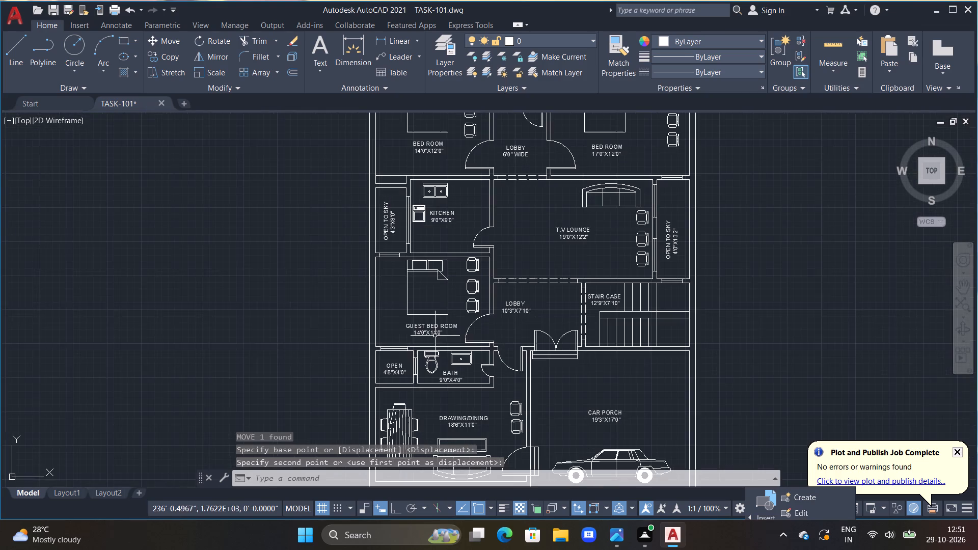
scroll(404, 338, "up", 1)
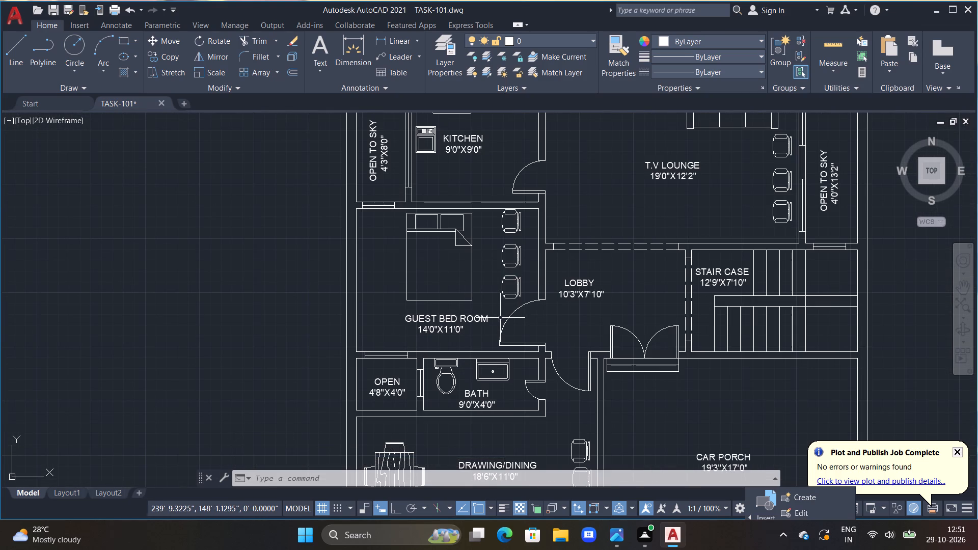
scroll(461, 322, "down", 2)
scroll(435, 190, "up", 1)
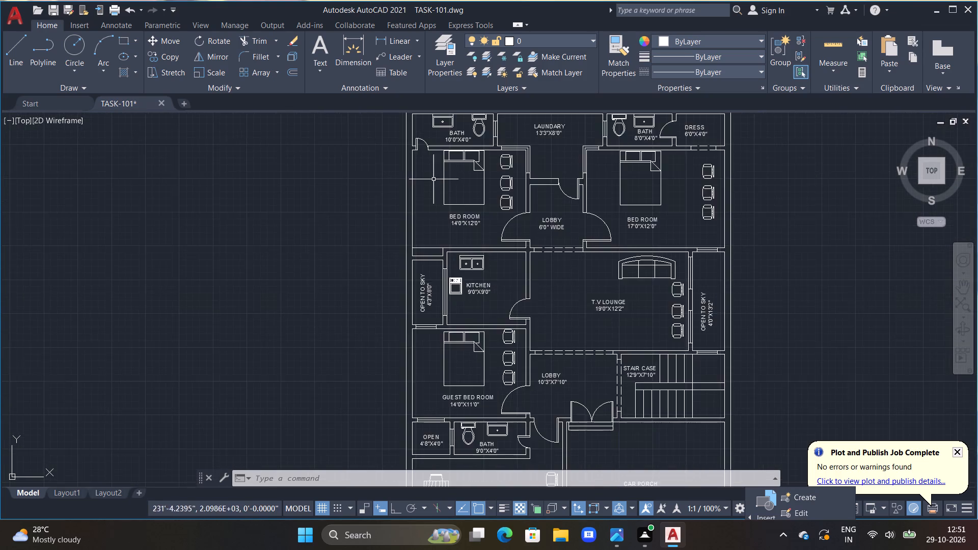
scroll(430, 179, "up", 1)
middle_click_drag(431, 187, 451, 271)
key("Escape")
key("Escape")
type("REC")
key("space")
left_click_drag(428, 231, 431, 238)
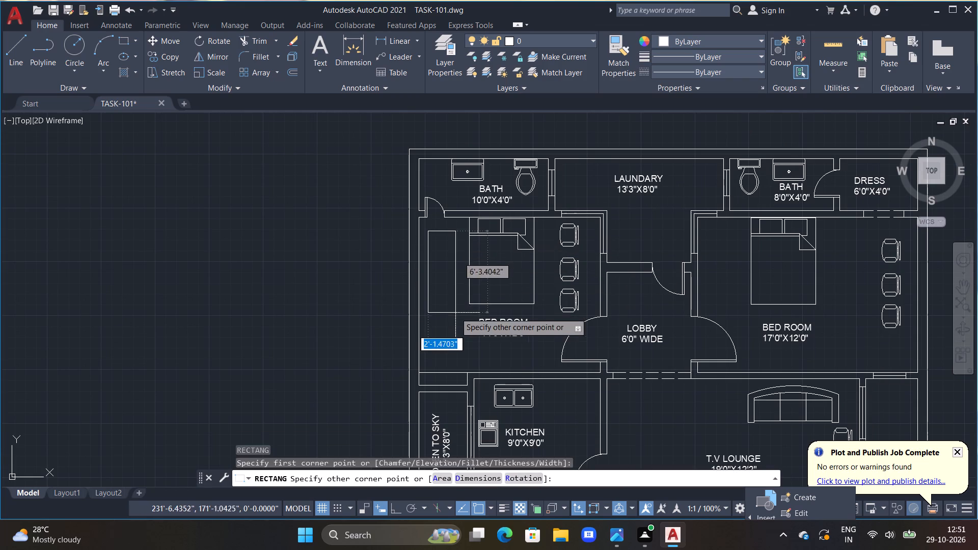
left_click(451, 322)
key("Escape")
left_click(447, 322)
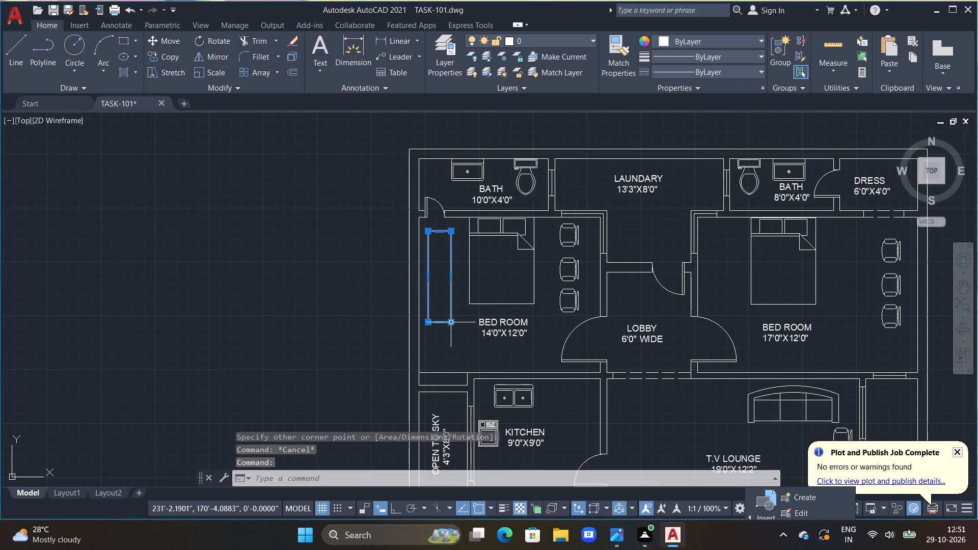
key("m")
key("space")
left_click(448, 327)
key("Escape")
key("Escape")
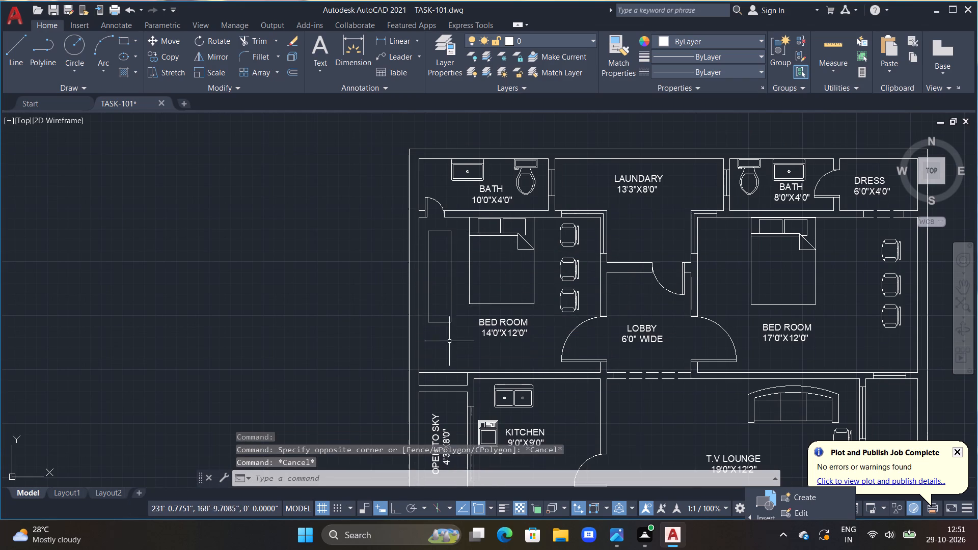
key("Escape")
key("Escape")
Move the narrow rectangle in the 14'0"X12'0" bedroom against the inner face of the outer wall.
left_click_drag(458, 305, 440, 313)
left_click(434, 341)
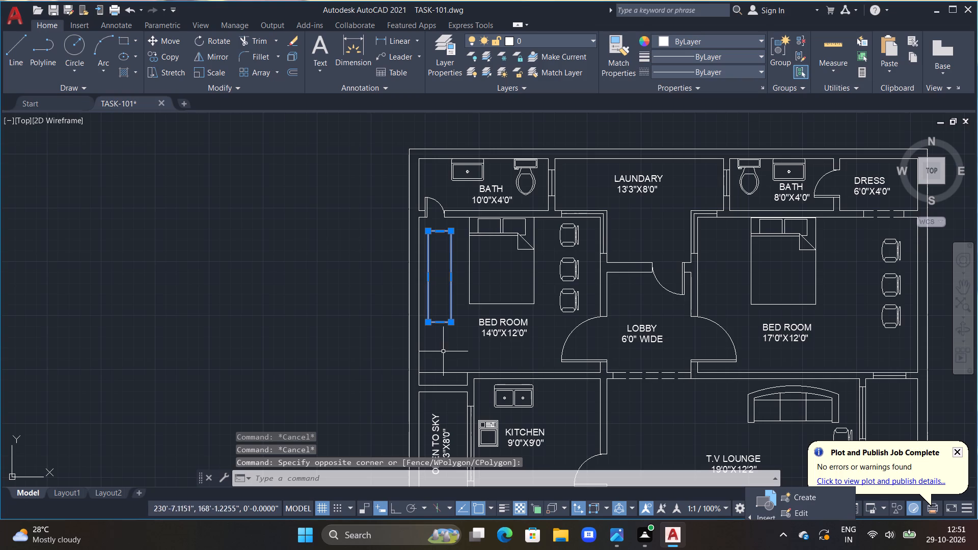
key("m")
key("space")
double_click(450, 363)
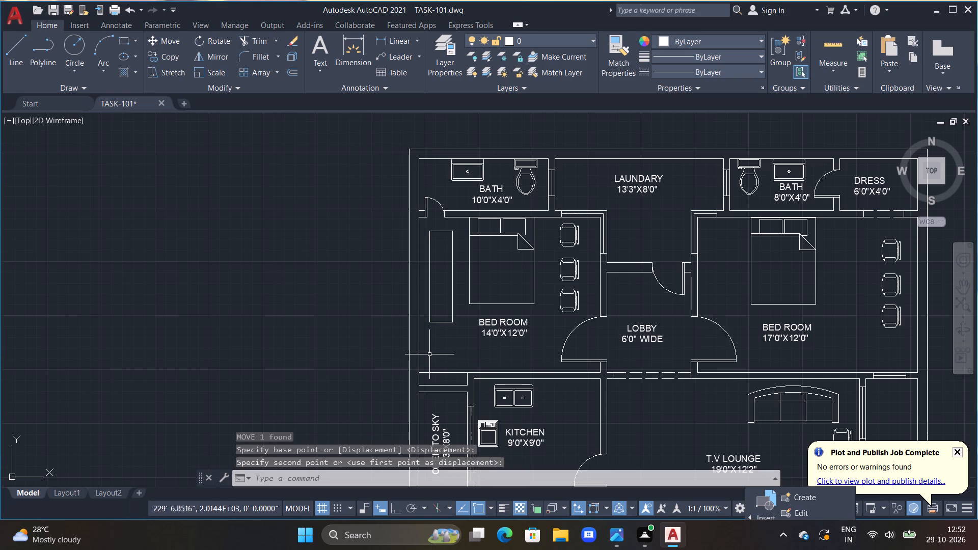
left_click(376, 354)
key("Escape")
key("Escape")
key("Escape")
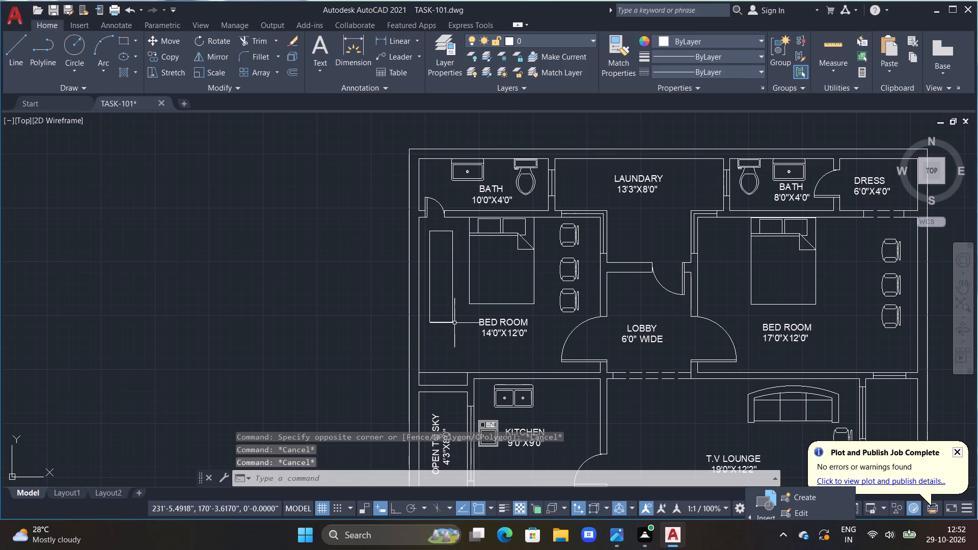
left_click_drag(457, 312, 434, 317)
type("M")
key("space")
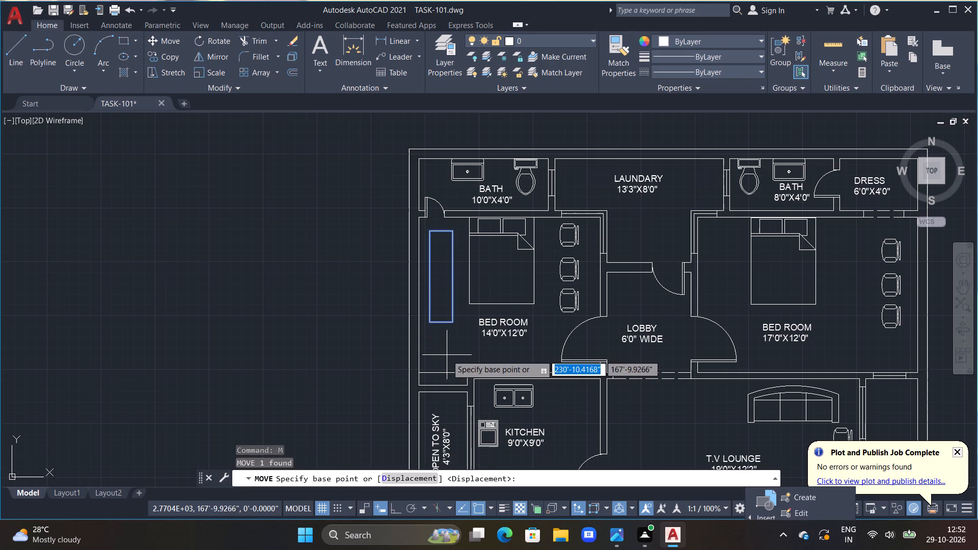
left_click_drag(447, 355, 439, 354)
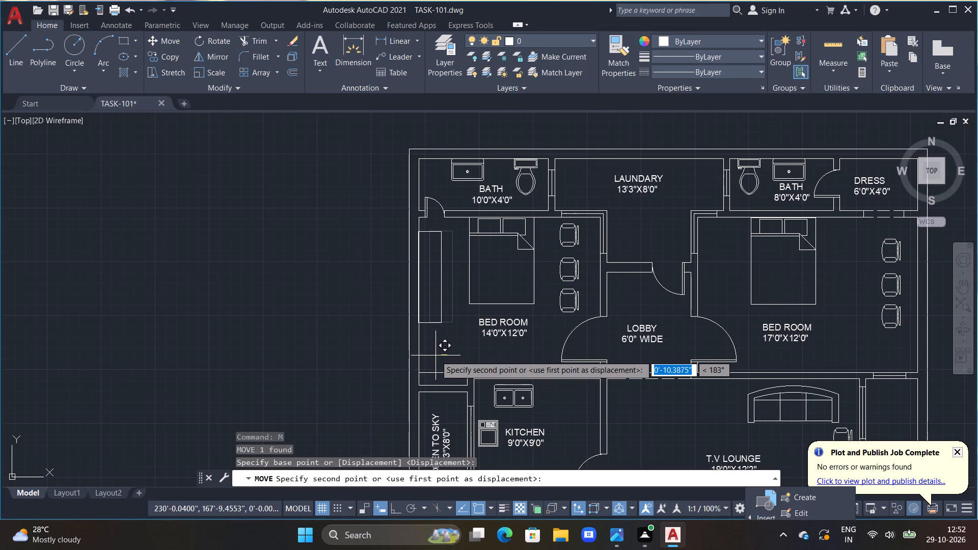
left_click(436, 356)
key("Escape")
Rotate the three chairs in the 17'0"X12'0" bedroom half a turn with Ortho on, using a base point below the bed.
scroll(450, 331, "down", 1)
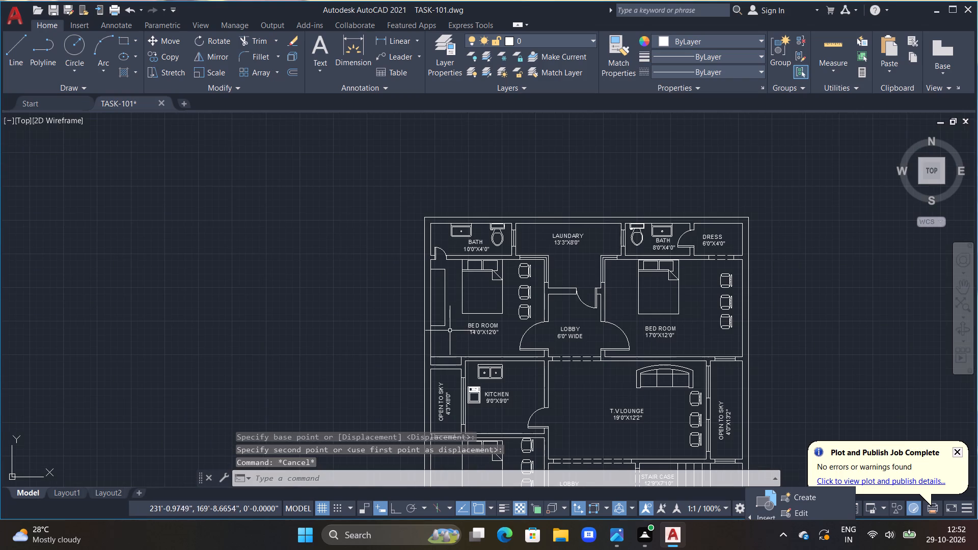
middle_click_drag(441, 337, 443, 317)
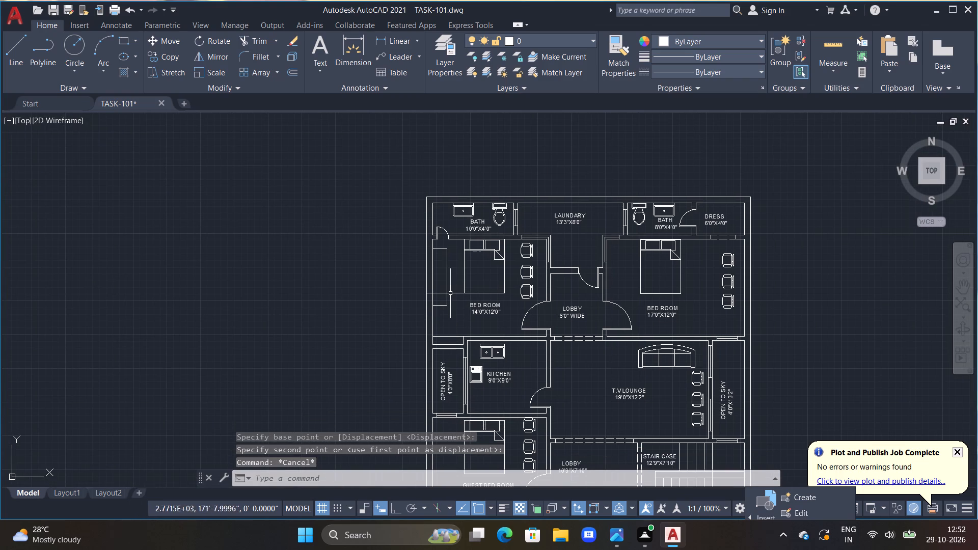
left_click(724, 279)
key("Escape")
double_click(729, 261)
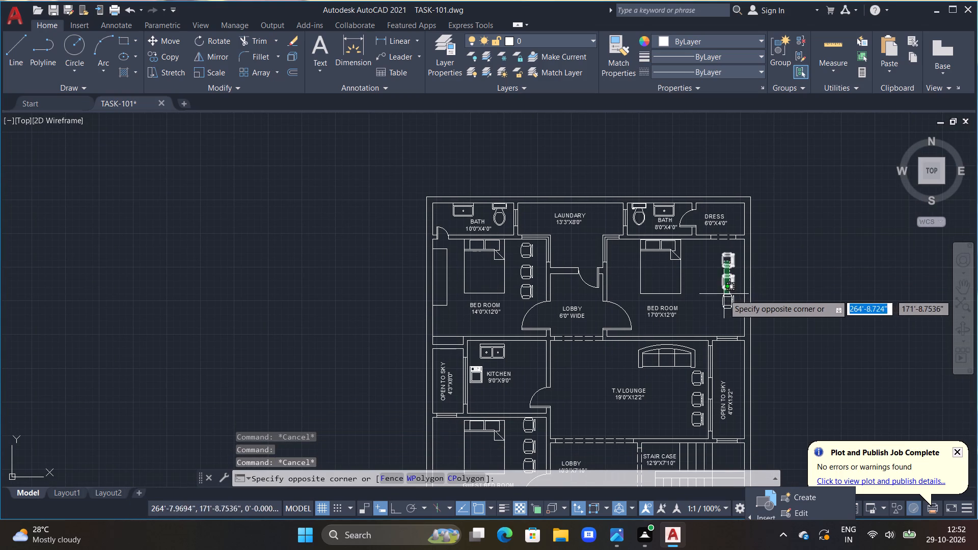
left_click(715, 320)
key("r")
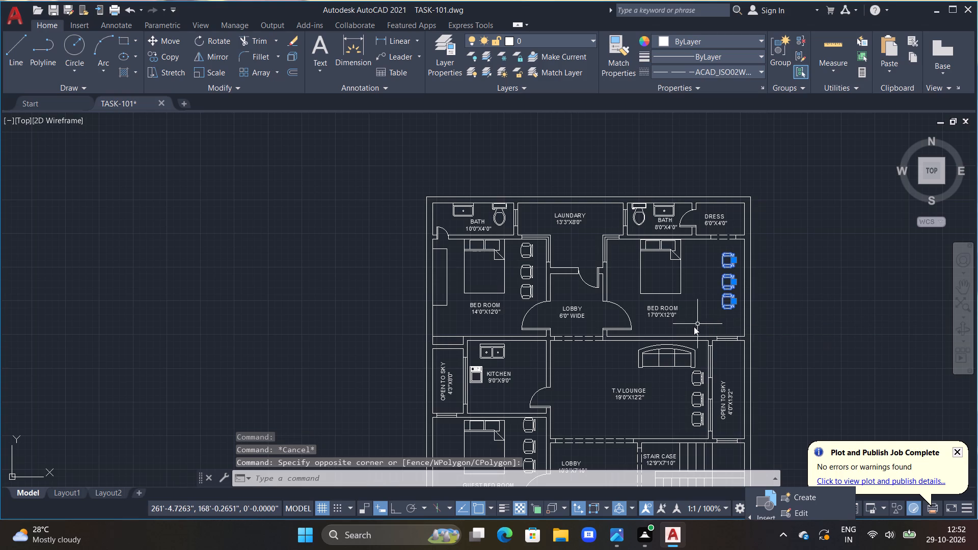
key("o")
key("space")
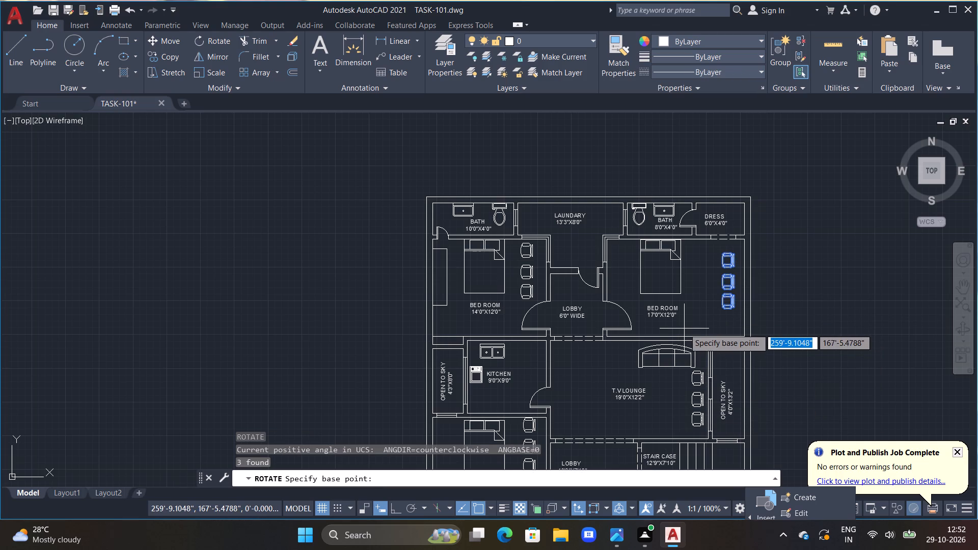
key("F8")
left_click_drag(684, 328, 678, 328)
left_click_drag(676, 327, 669, 323)
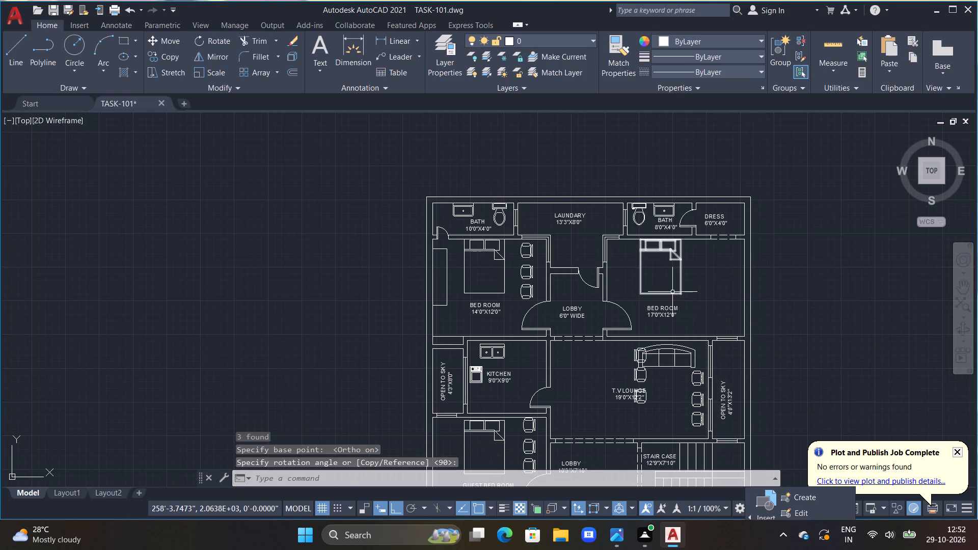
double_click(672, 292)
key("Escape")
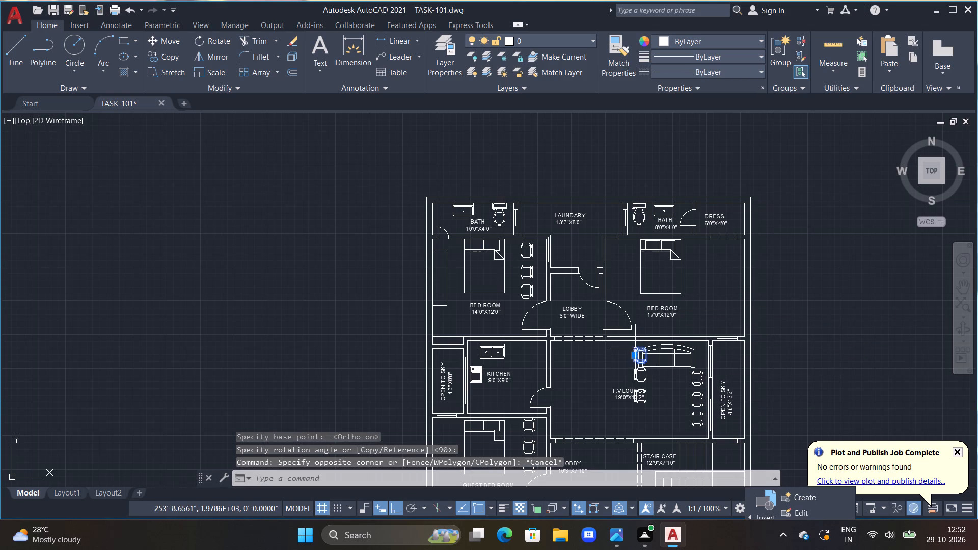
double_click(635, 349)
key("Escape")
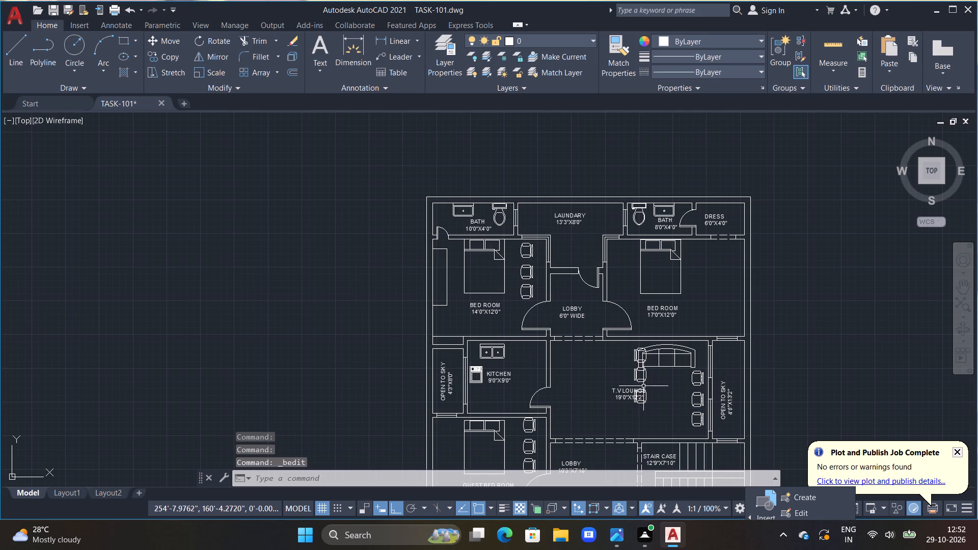
Move the three chairs from the T.V lounge into the 17'0"X12'0" bedroom, in a column between the lobby wall and the bed.
left_click(643, 391)
left_click(640, 379)
left_click(635, 359)
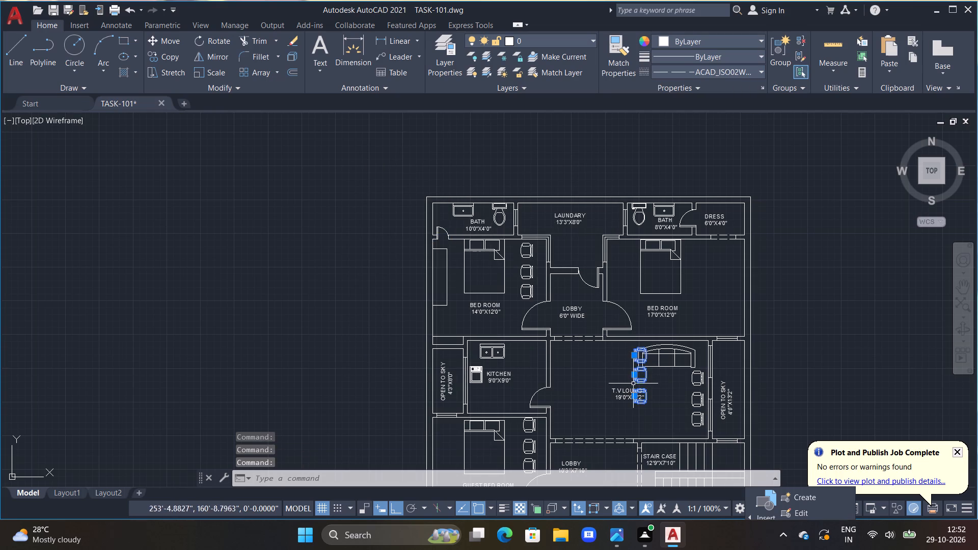
key("m")
key("space")
left_click_drag(637, 392, 636, 377)
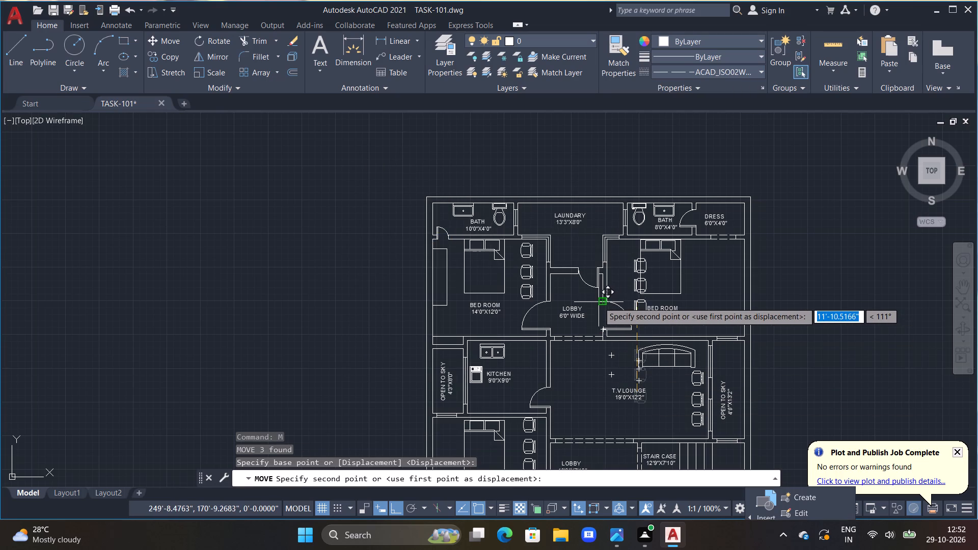
scroll(592, 300, "up", 1)
key("F8")
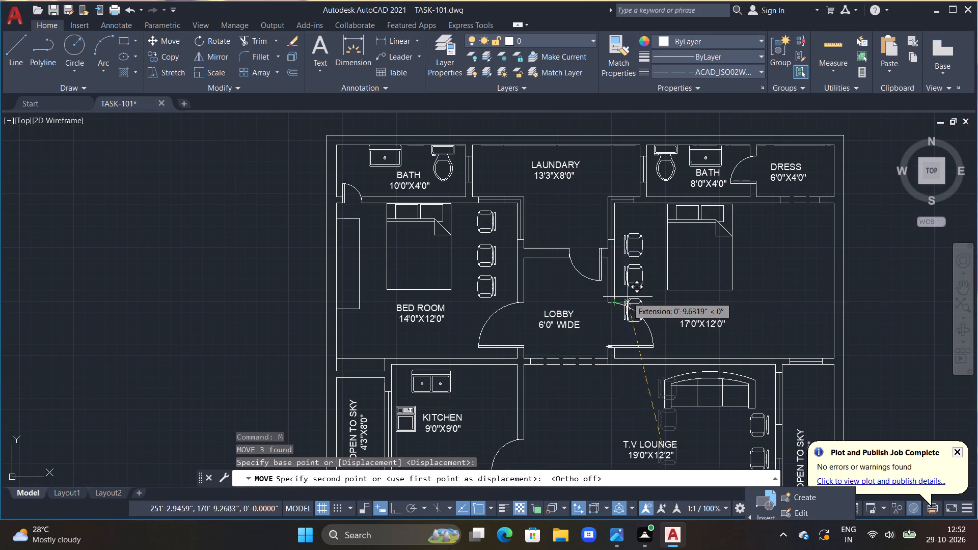
scroll(628, 292, "up", 2)
middle_click_drag(625, 282, 614, 347)
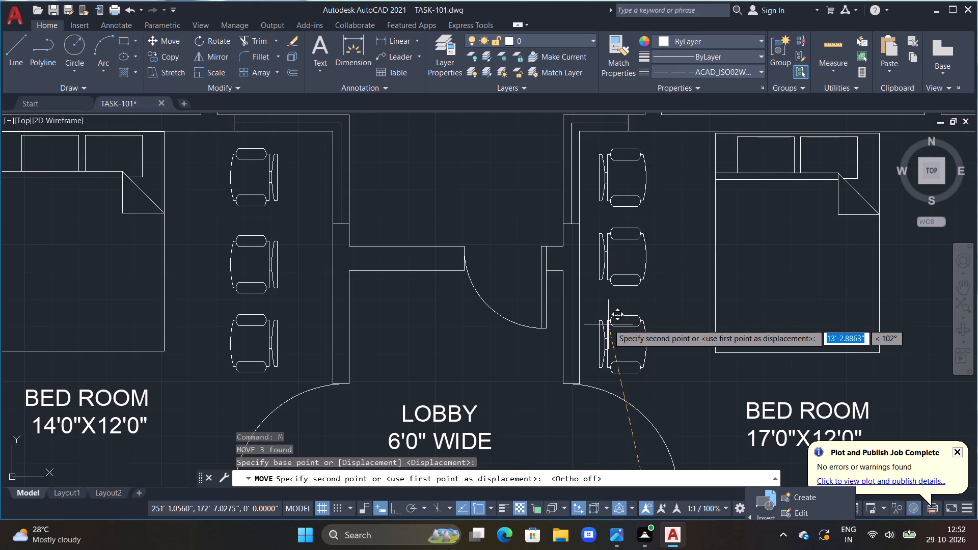
double_click(608, 324)
key("Escape")
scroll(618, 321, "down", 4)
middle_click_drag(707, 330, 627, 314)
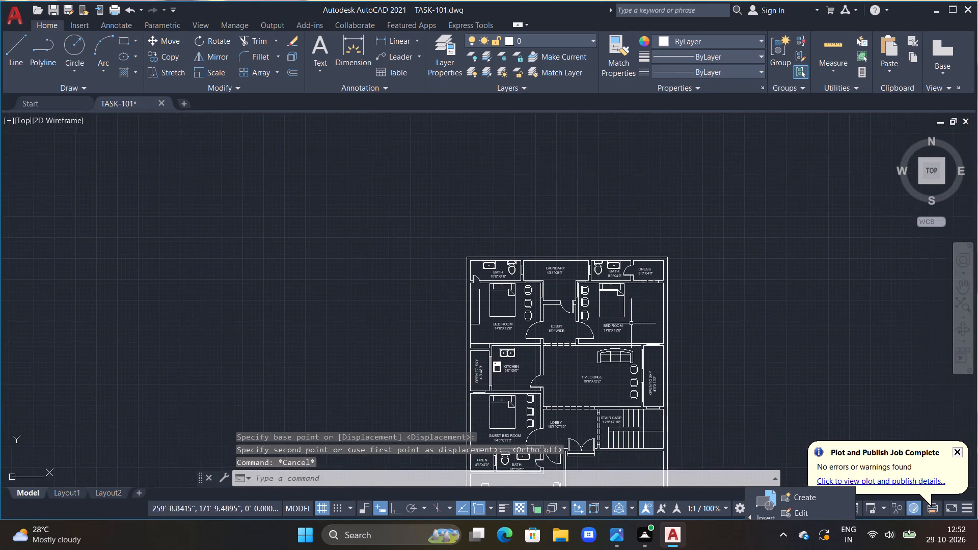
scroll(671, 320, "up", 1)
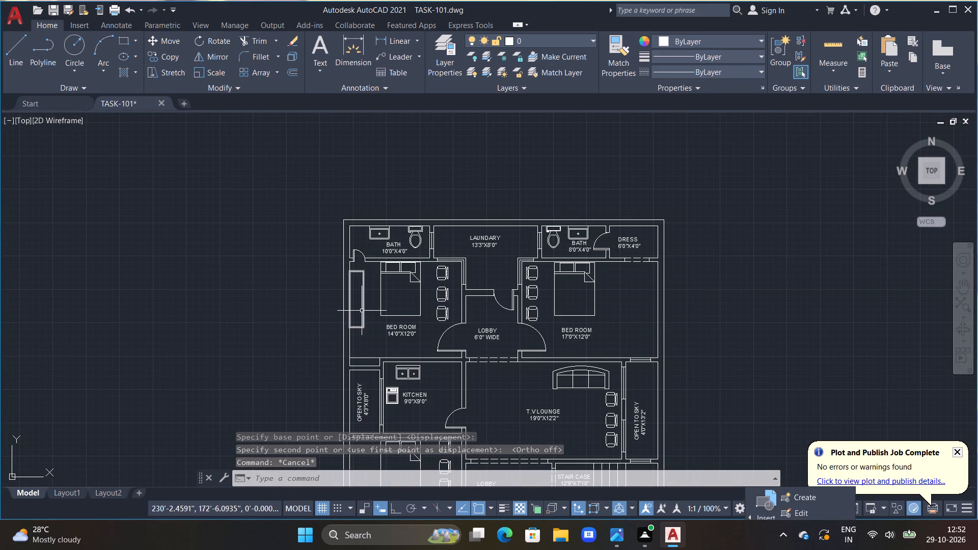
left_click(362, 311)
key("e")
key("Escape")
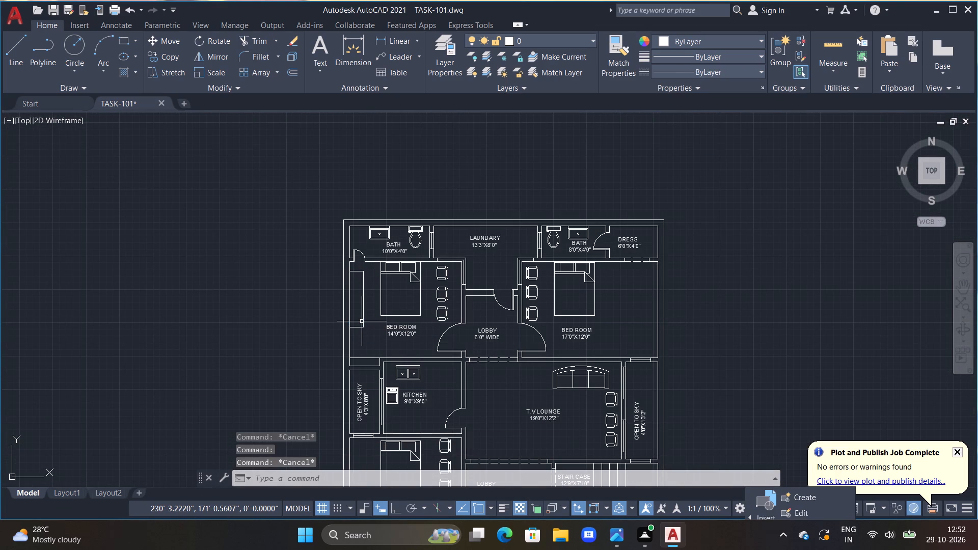
Copy the narrow wall-side rectangle from the 14'0"X12'0" bedroom to the outer wall of the 17'0"X12'0" bedroom.
left_click(365, 324)
left_click(359, 319)
key("c")
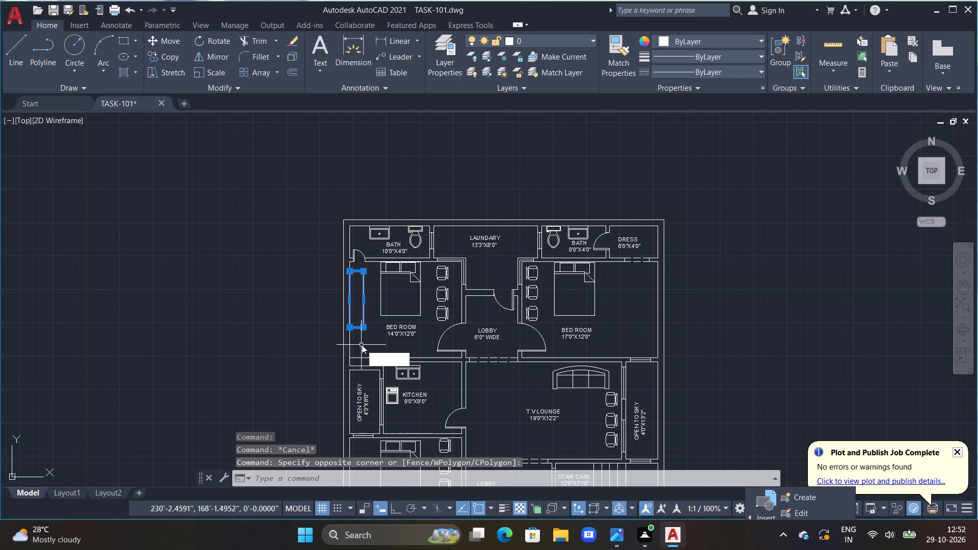
key("o")
key("space")
left_click(362, 345)
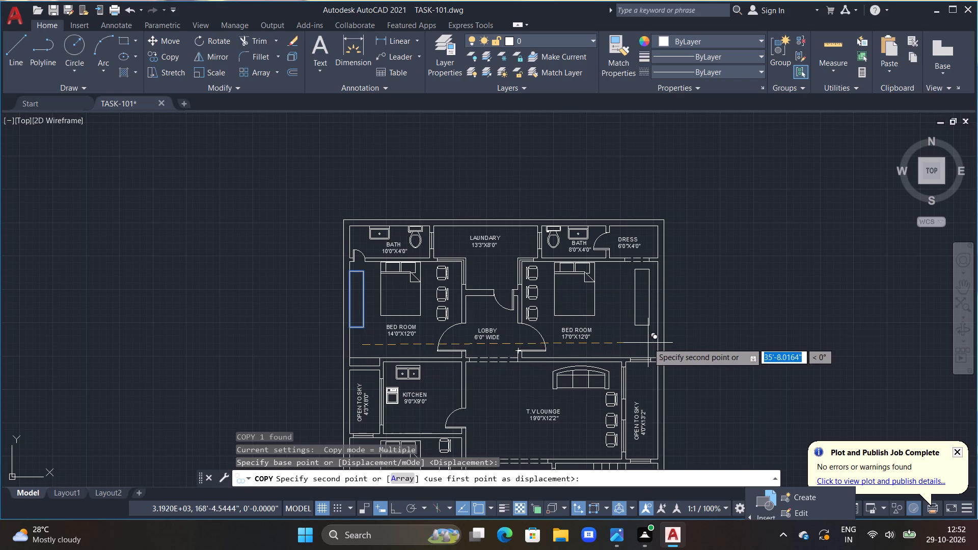
scroll(656, 341, "up", 2)
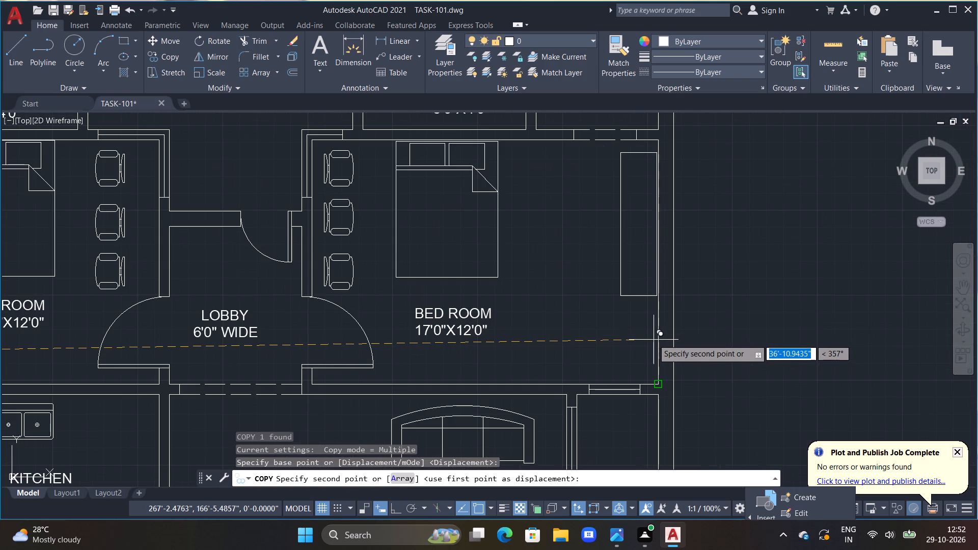
left_click(655, 338)
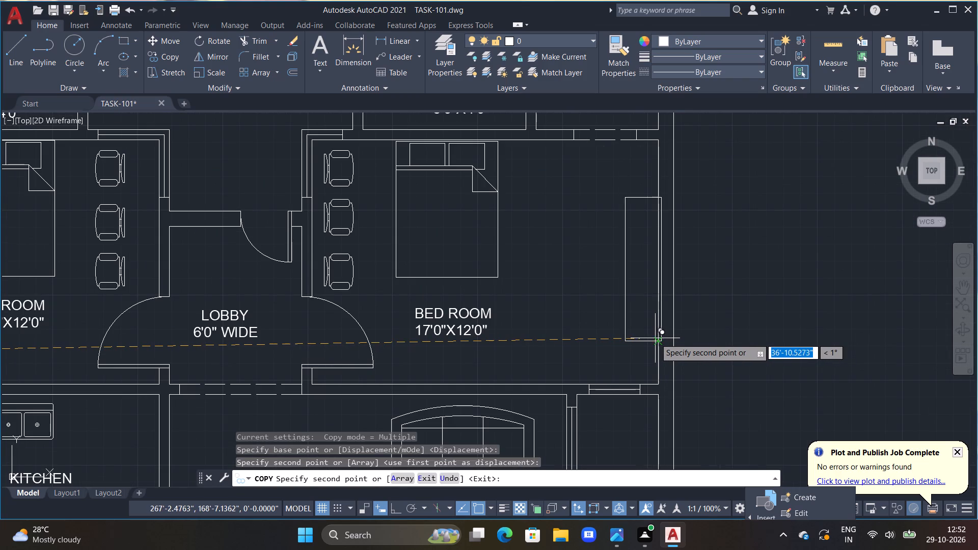
key("Escape")
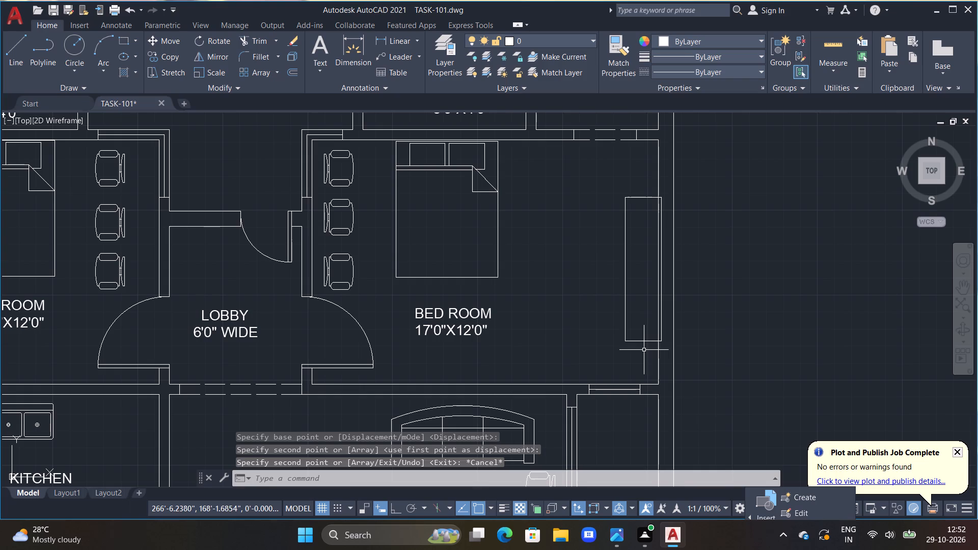
Nudge the copied rectangle in the 17'0"X12'0" bedroom slightly toward the bed, in line with the outer wall's inner face.
double_click(641, 344)
left_click_drag(614, 285, 612, 279)
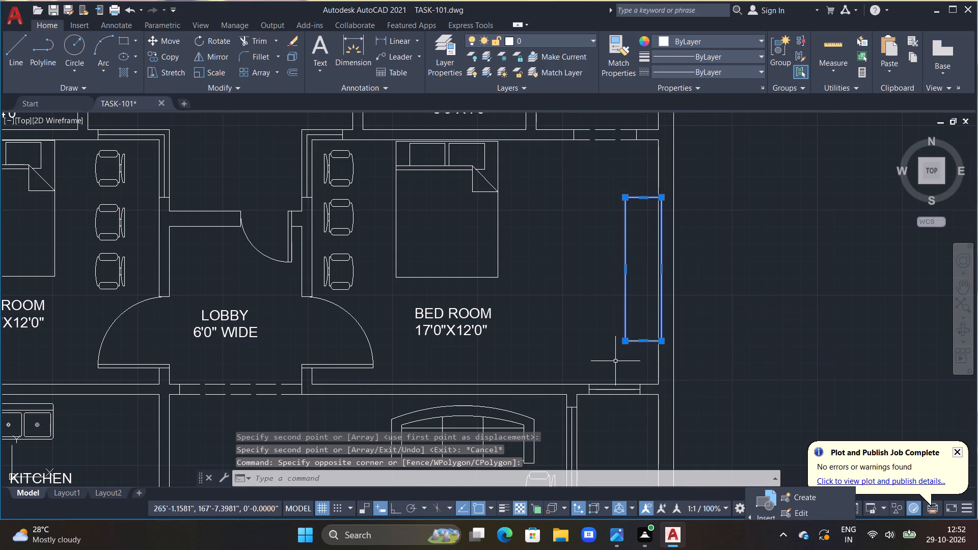
key("m")
key("space")
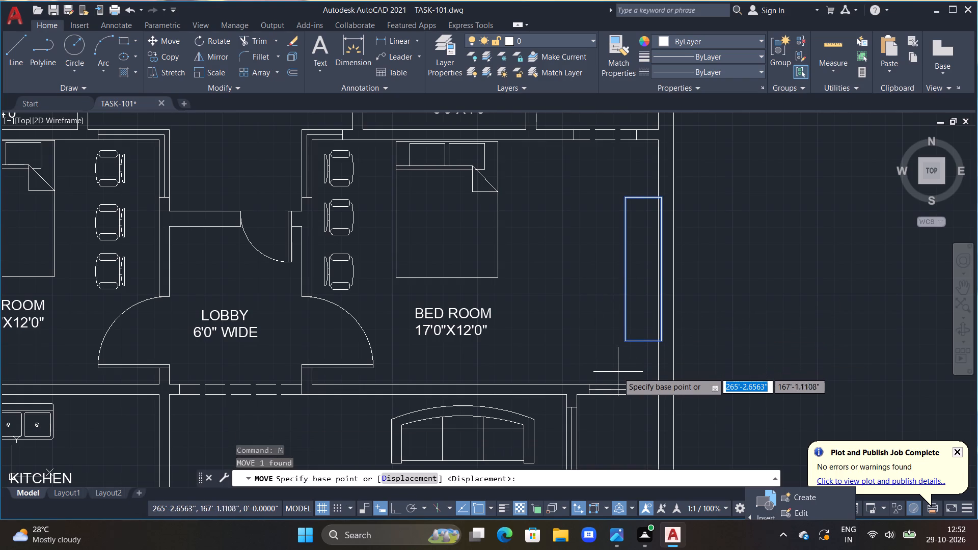
left_click(629, 366)
left_click(627, 363)
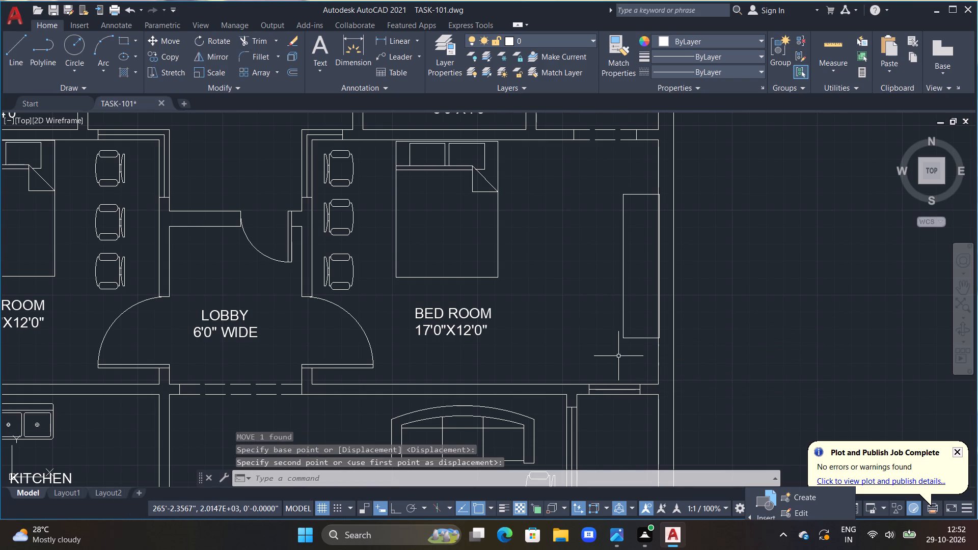
key("Escape")
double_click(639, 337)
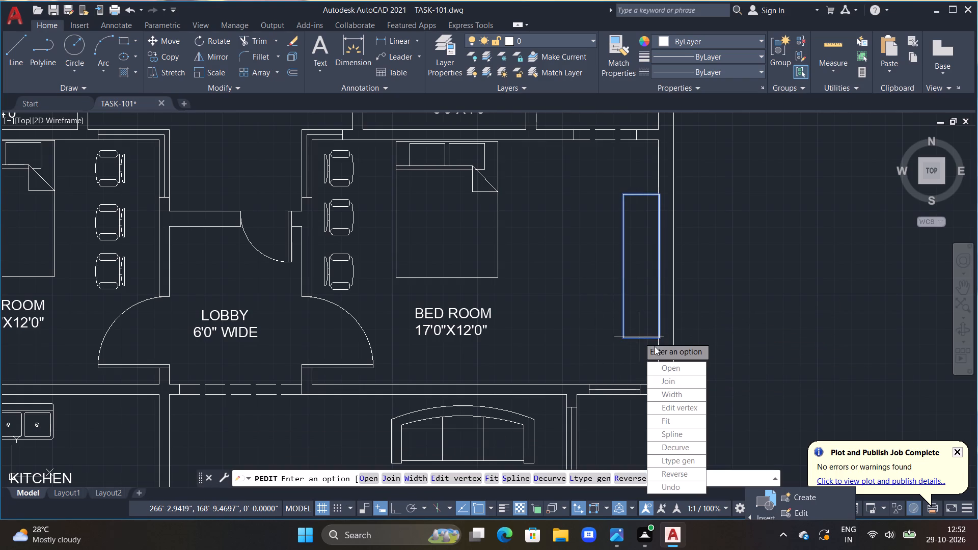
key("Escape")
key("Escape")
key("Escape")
Move the rectangle in the 17'0"X12'0" bedroom along the outer wall toward the dress room so that it sits beside the bed.
left_click_drag(628, 277, 546, 285)
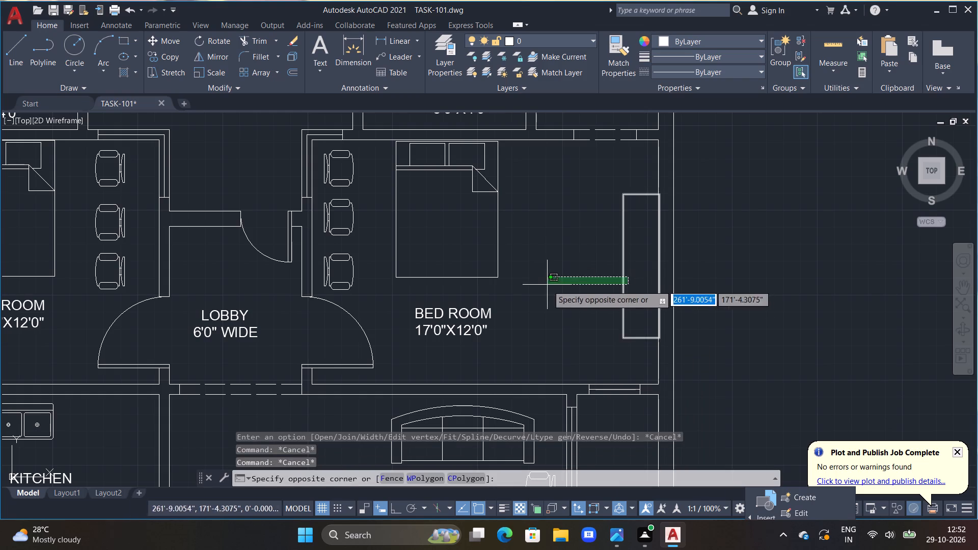
left_click(558, 296)
key("m")
key("space")
left_click(560, 334)
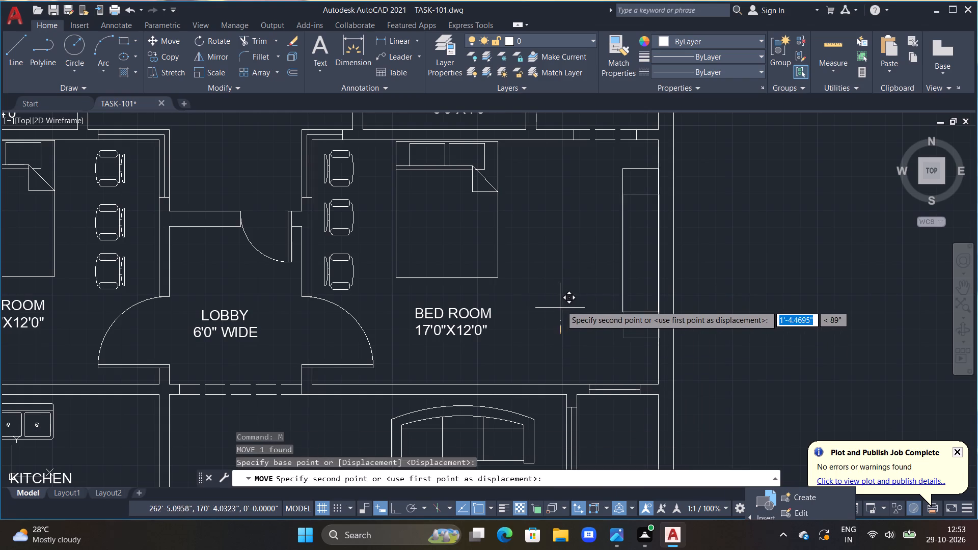
left_click(559, 290)
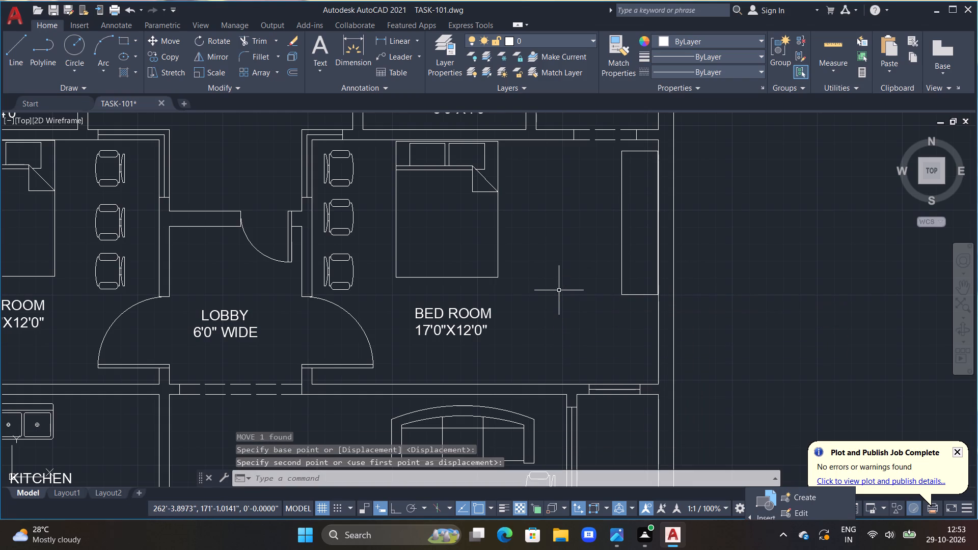
key("Escape")
Copy the narrow rectangle from the 14'0"X12'0" bedroom to the empty space outside the outer wall near the guest bedroom.
scroll(553, 301, "down", 3)
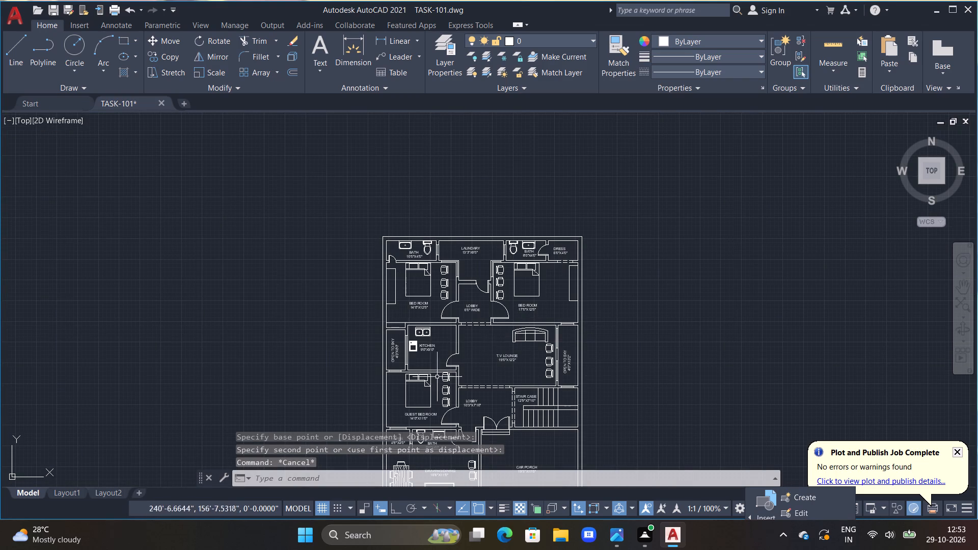
scroll(398, 386, "up", 2)
middle_click_drag(393, 380, 433, 303)
scroll(423, 319, "down", 2)
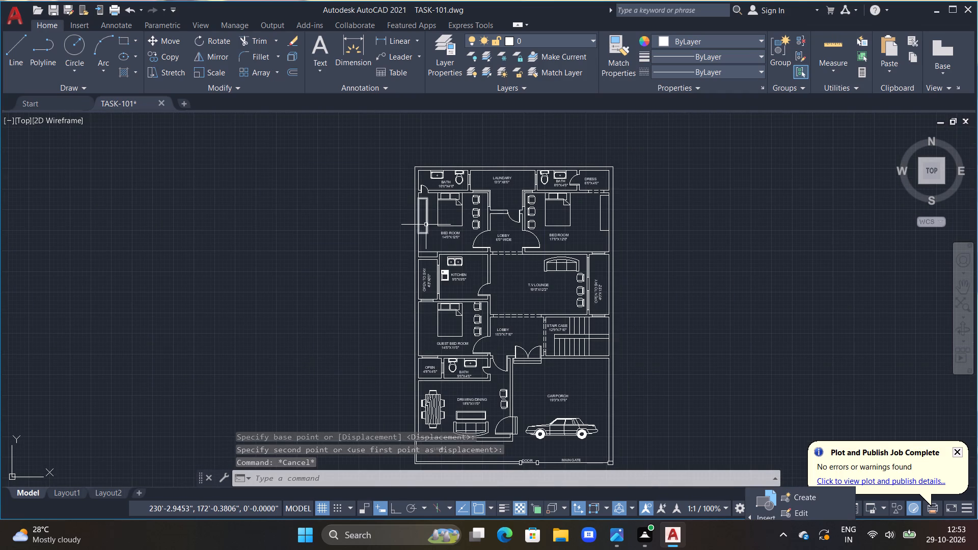
double_click(426, 225)
key("Escape")
left_click(432, 229)
left_click(427, 232)
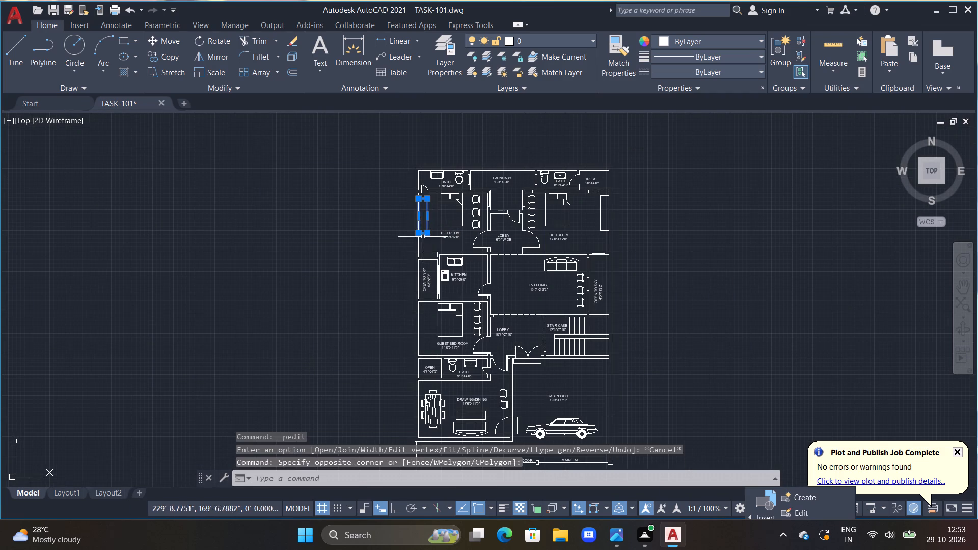
key("c")
type("O")
key("space")
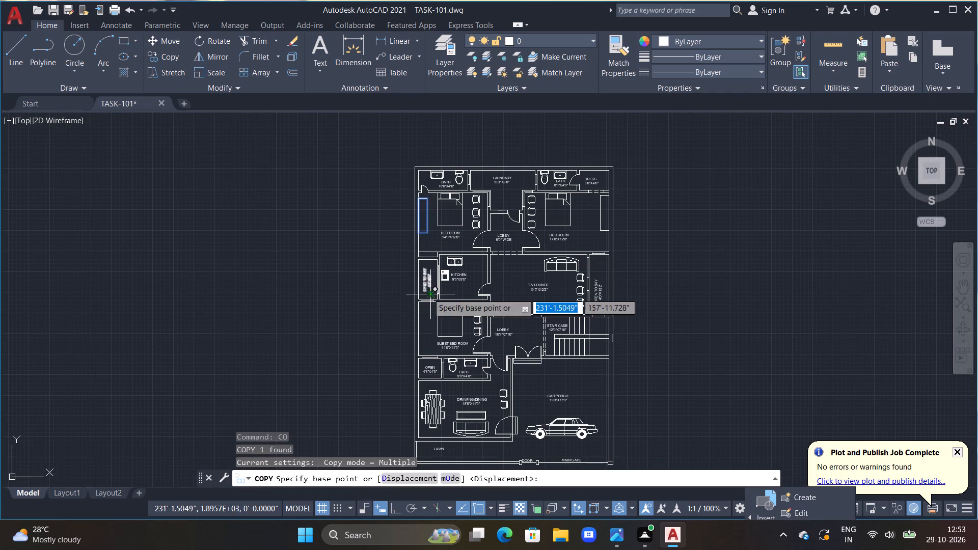
left_click_drag(428, 293, 429, 308)
scroll(432, 391, "up", 3)
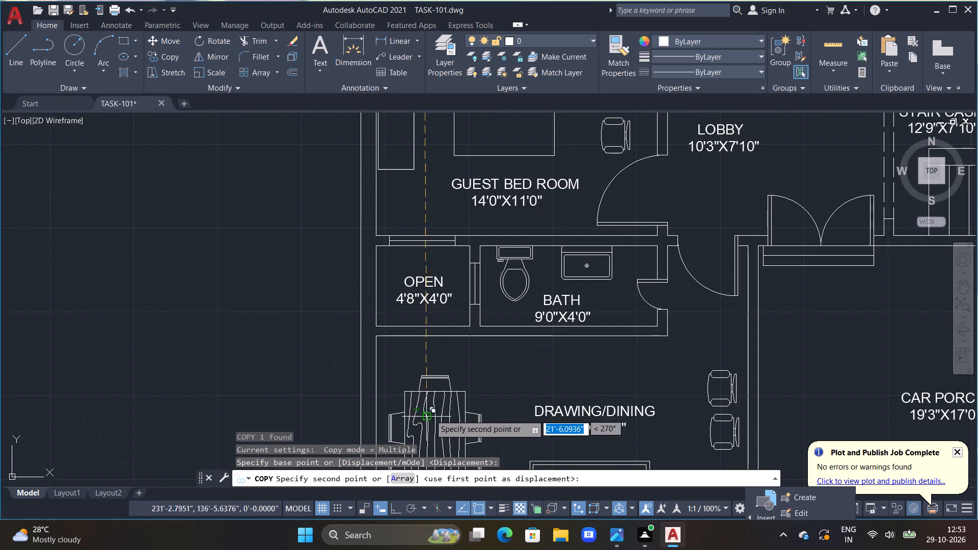
middle_click_drag(437, 435, 447, 460)
scroll(446, 458, "down", 2)
middle_click_drag(441, 424, 448, 469)
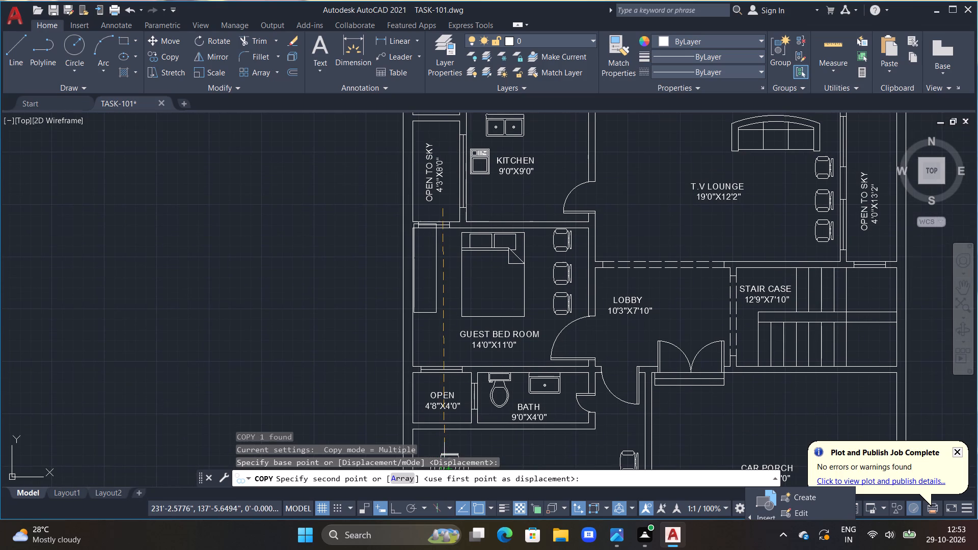
left_click(351, 424)
key("grave")
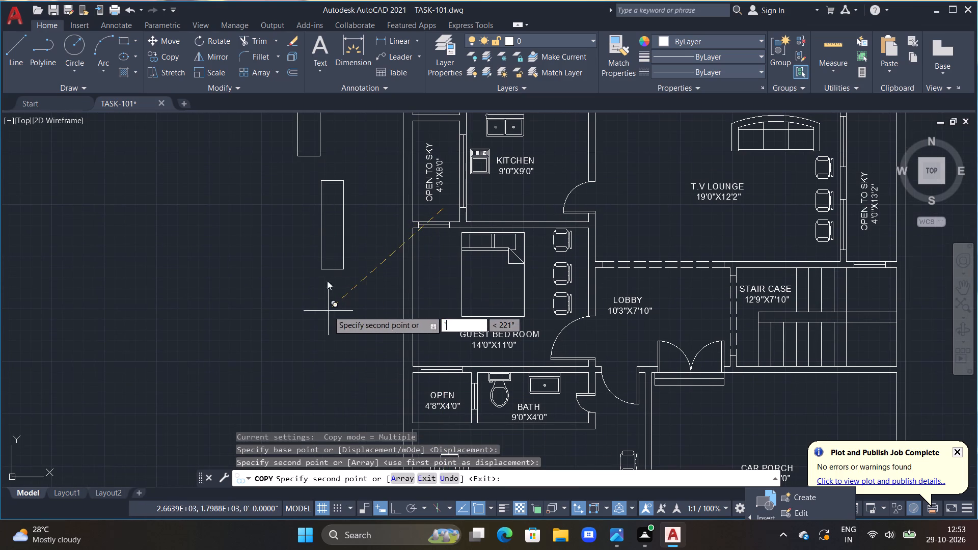
key("Escape")
Move the copied rectangle from outside the plan into the guest bedroom, between the outer wall and the bed.
left_click_drag(352, 199, 300, 300)
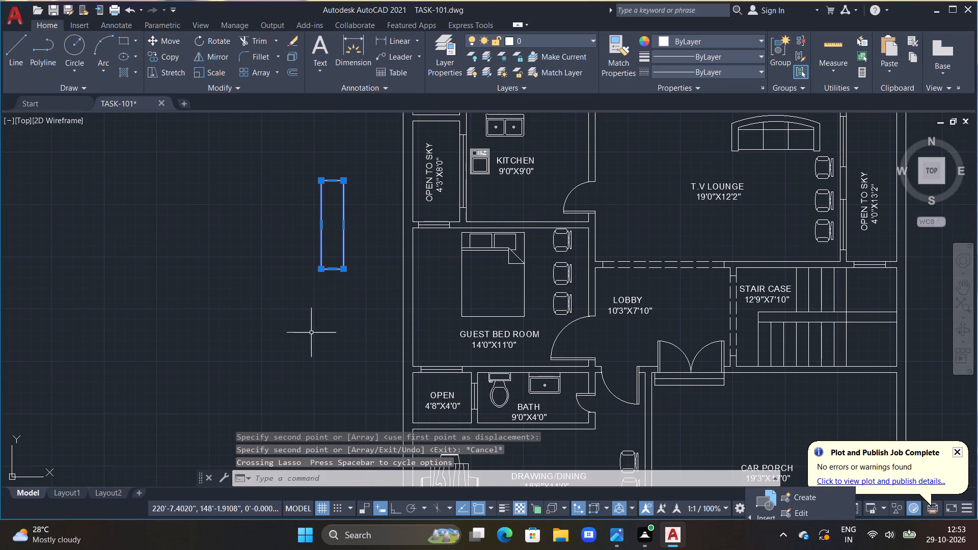
key("m")
key("space")
left_click_drag(315, 333, 364, 380)
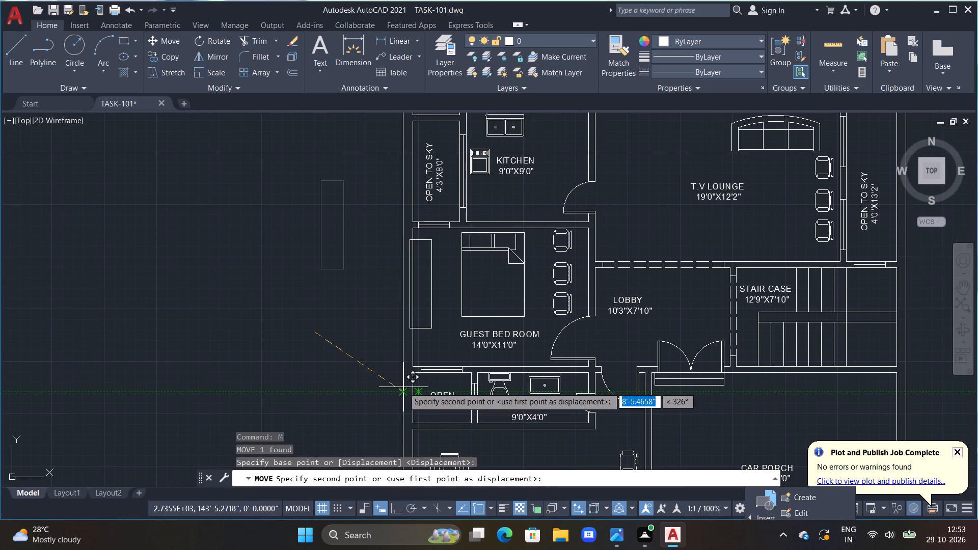
left_click(408, 387)
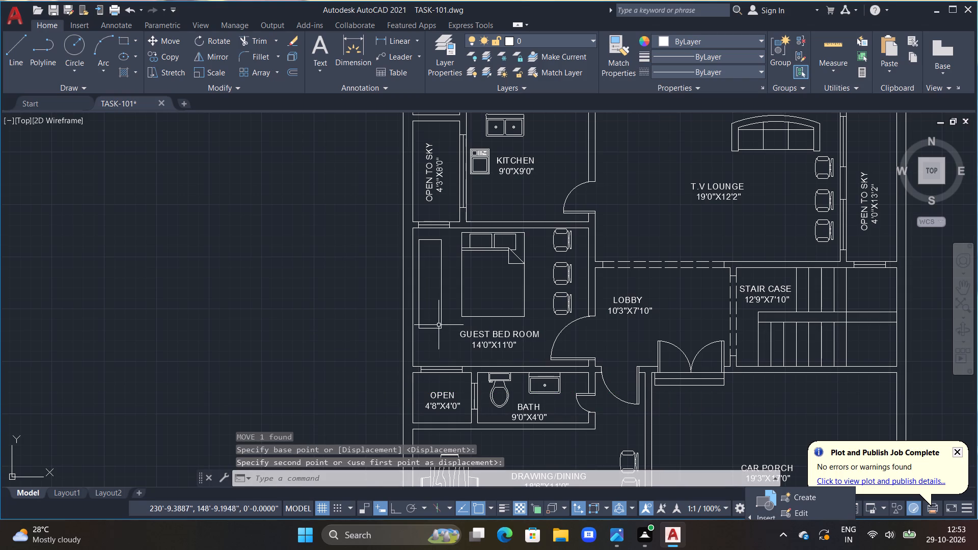
Move the rectangle in the guest bedroom against the inner face of the outer wall.
key("Escape")
left_click(427, 324)
left_click(428, 343)
left_click_drag(443, 321, 414, 339)
left_click(415, 347)
key("m")
key("space")
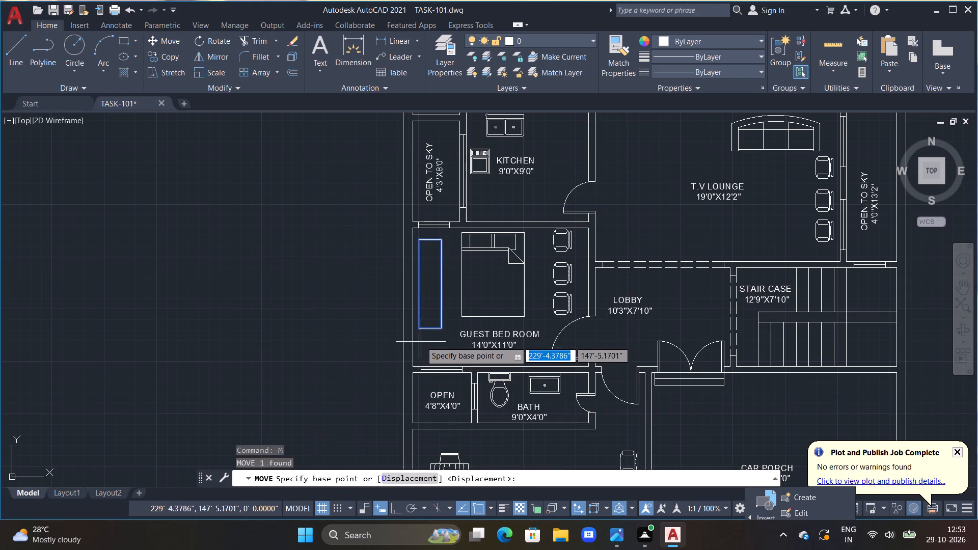
scroll(419, 340, "up", 1)
double_click(417, 323)
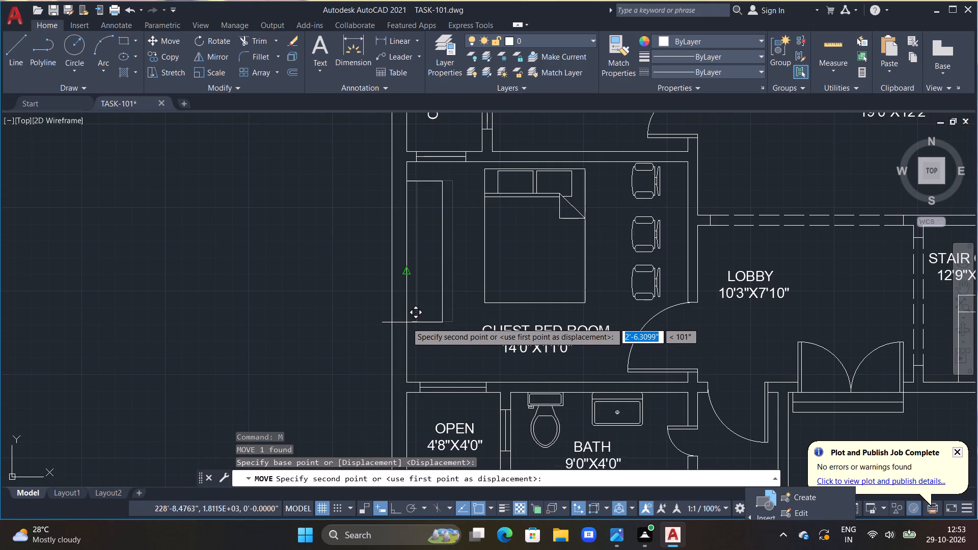
left_click(406, 322)
key("Escape")
Move the narrow rectangle in the guest bedroom along the outer wall so that it sits level with the bed.
left_click_drag(432, 263, 422, 299)
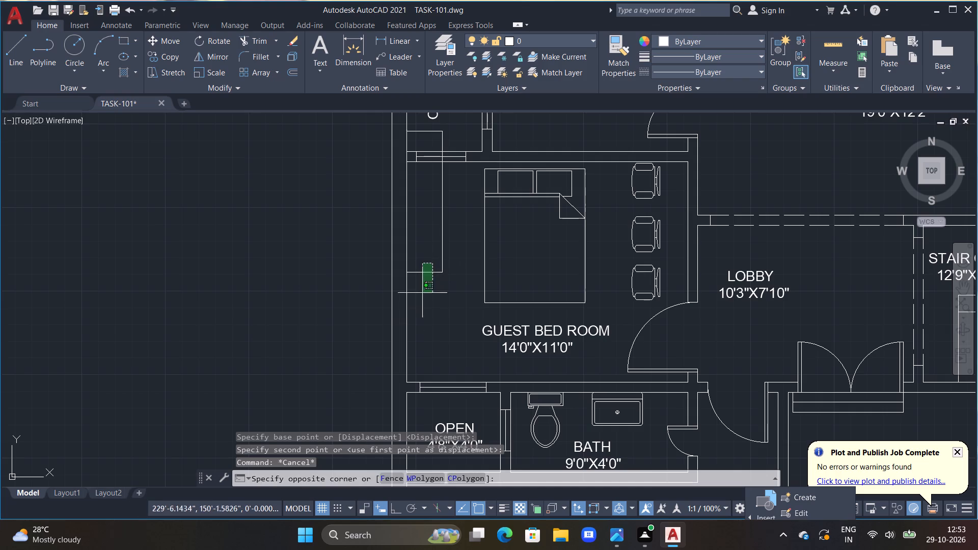
left_click_drag(422, 299, 423, 312)
left_click(423, 316)
type("M")
key("space")
left_click_drag(435, 335, 440, 344)
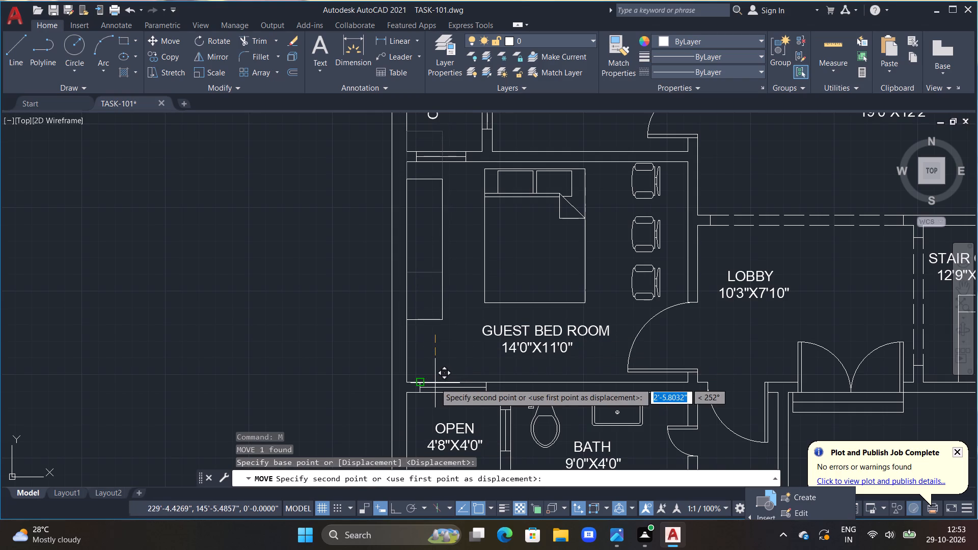
left_click(435, 383)
key("Escape")
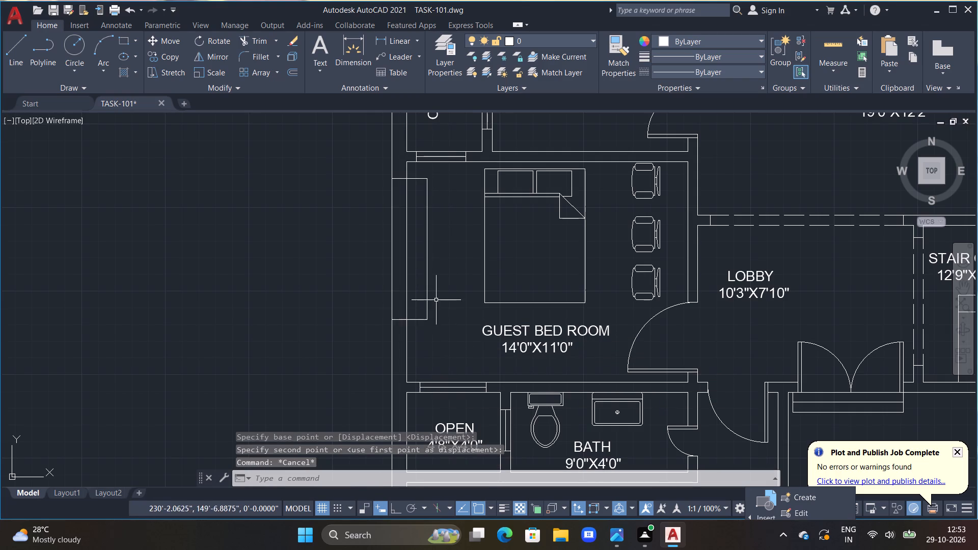
Move the guest bedroom rectangle out of the outer wall so that it sits against the wall's inner face.
left_click_drag(436, 300, 398, 347)
left_click(413, 344)
type("M")
key("space")
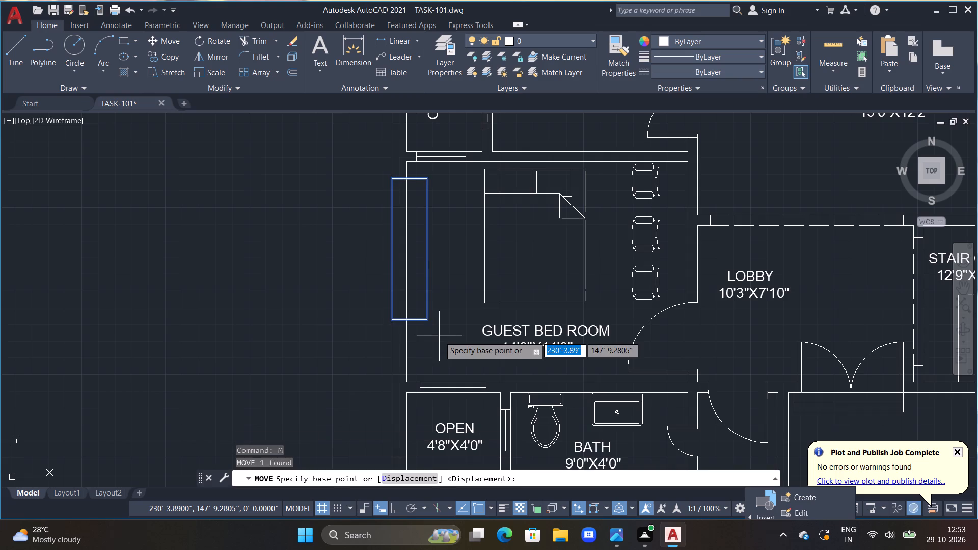
left_click_drag(440, 336, 448, 340)
triple_click(454, 342)
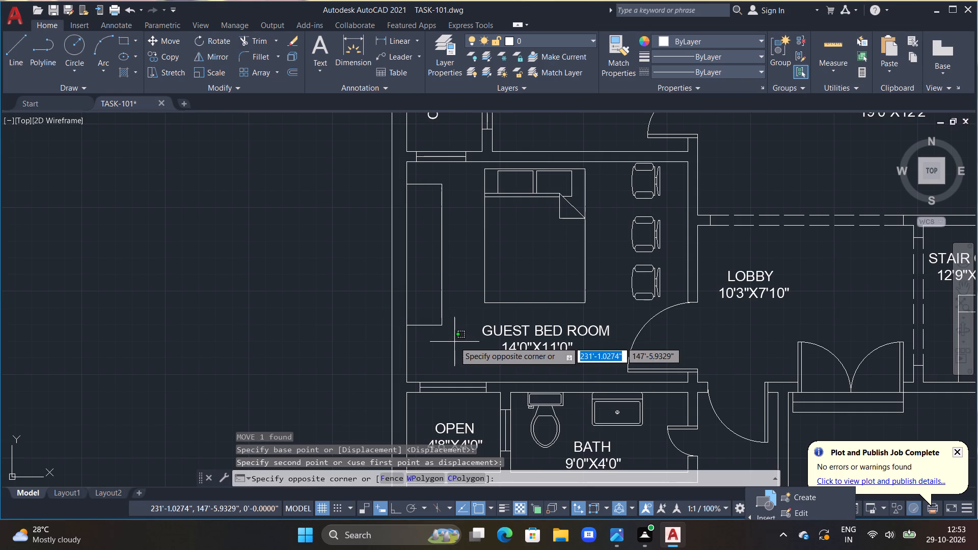
key("Escape")
Copy the OPEN TO SKY label beside the kitchen onto the narrow rectangle in the 14'0"X12'0" bedroom.
scroll(447, 314, "down", 3)
scroll(461, 174, "up", 1)
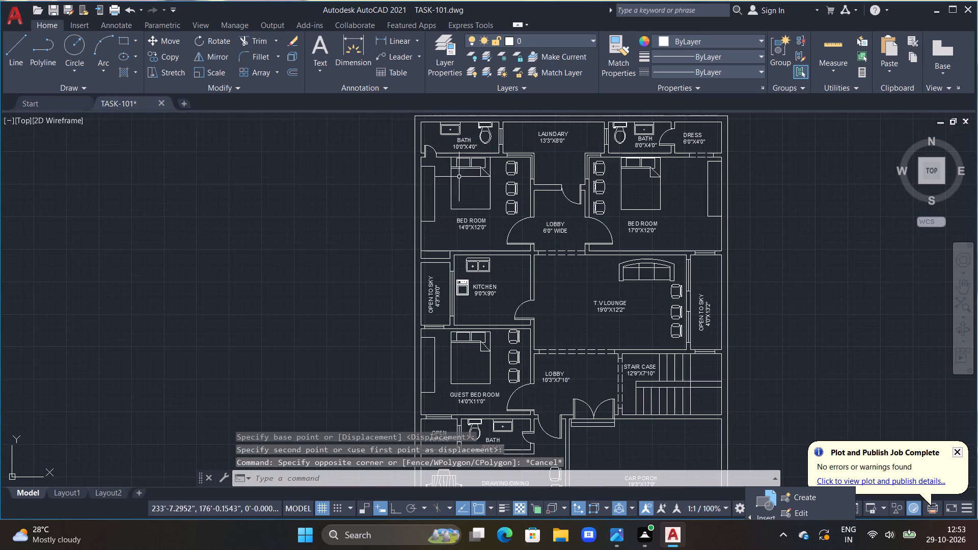
scroll(446, 198, "down", 1)
scroll(437, 207, "up", 1)
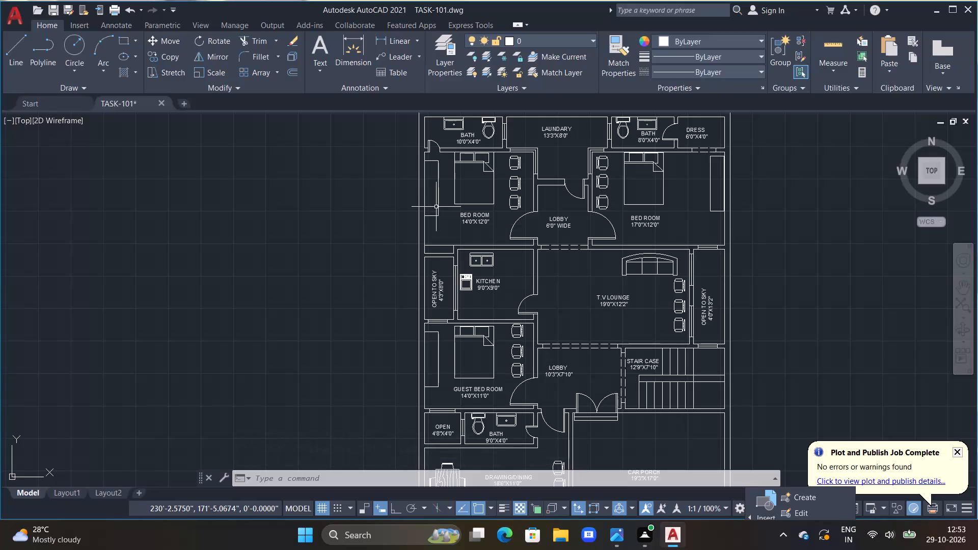
left_click(438, 291)
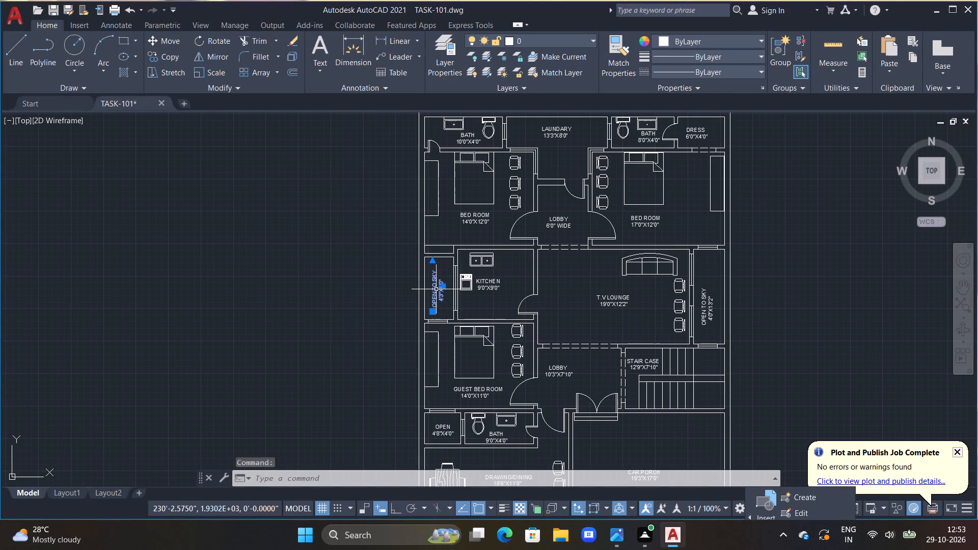
type("CO")
key("space")
left_click_drag(436, 289, 433, 278)
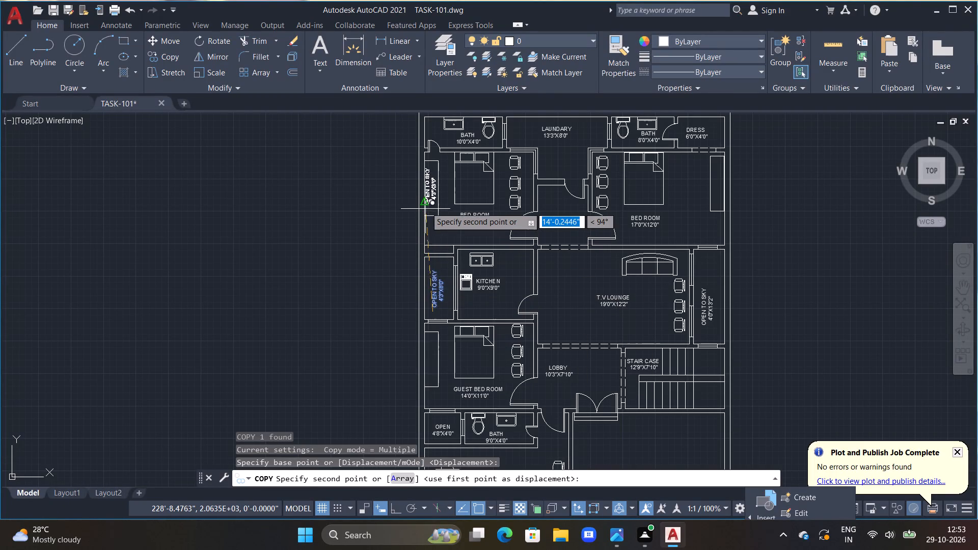
left_click(428, 207)
key("Escape")
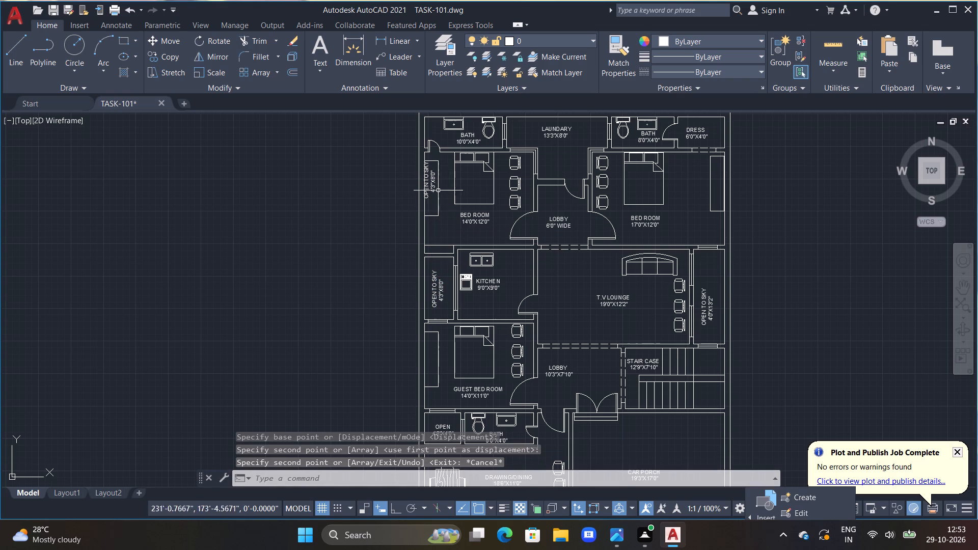
Replace the text of the copied label in the 14'0"X12'0" bedroom with WARDROBE.
double_click(432, 185)
scroll(431, 185, "up", 4)
left_click(604, 345)
key("BackSpace")
key("BackSpace")
key("BackSpace")
key("BackSpace")
key("BackSpace")
key("BackSpace")
key("BackSpace")
key("BackSpace")
key("BackSpace")
key("BackSpace")
key("BackSpace")
key("BackSpace")
key("BackSpace")
key("BackSpace")
key("BackSpace")
key("BackSpace")
key("BackSpace")
key("BackSpace")
key("BackSpace")
key("BackSpace")
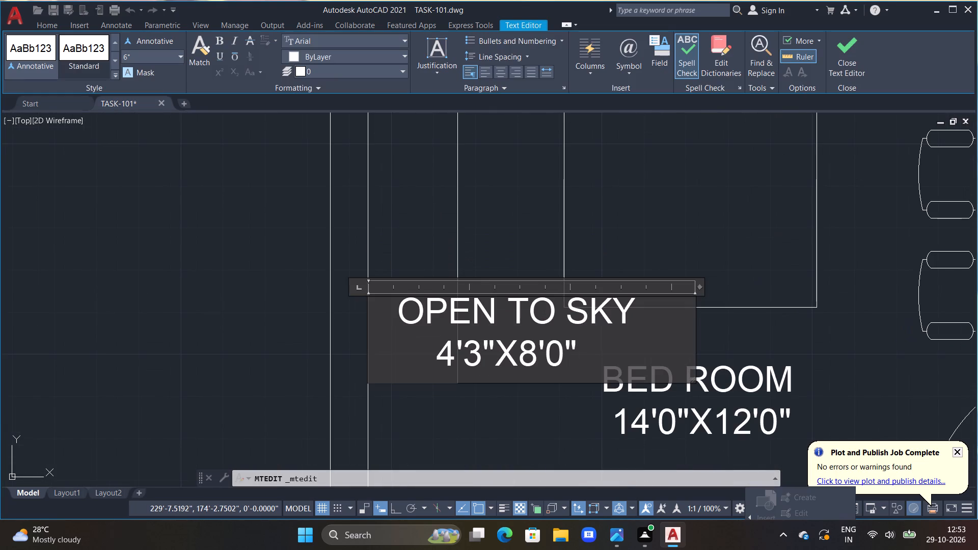
key("BackSpace")
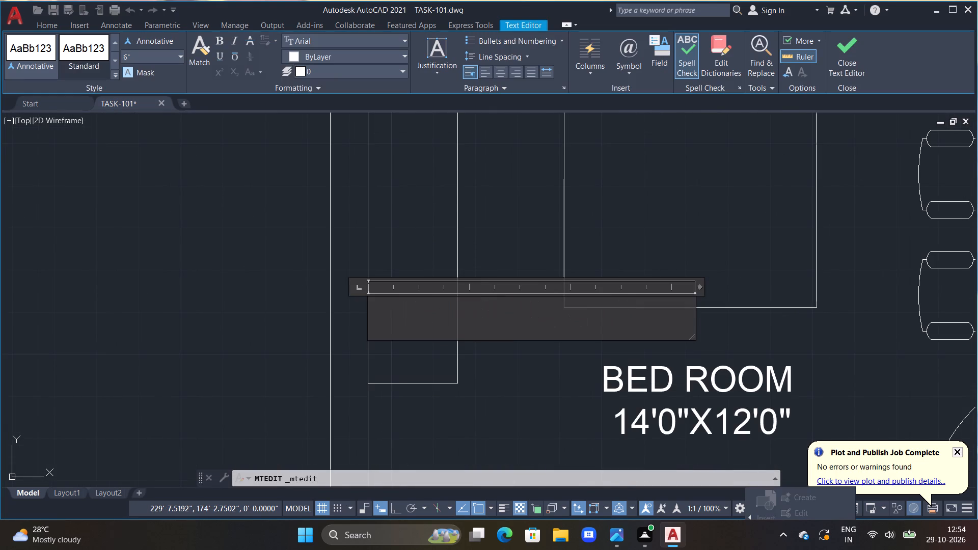
type("WARDROBE")
left_click(751, 206)
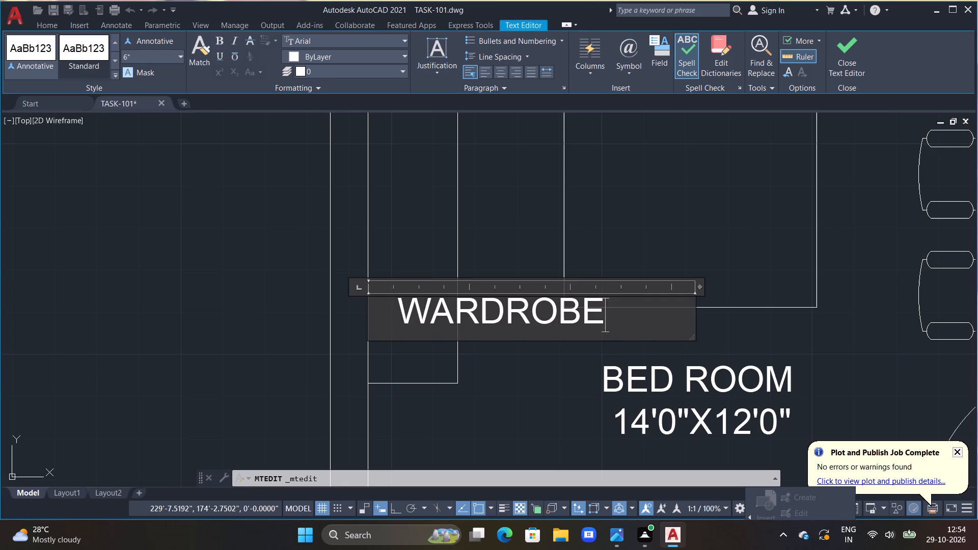
Move the WARDROBE label off the wall line and centre it inside the narrow rectangle in the 14'0"X12'0" bedroom.
left_click(373, 259)
left_click(395, 276)
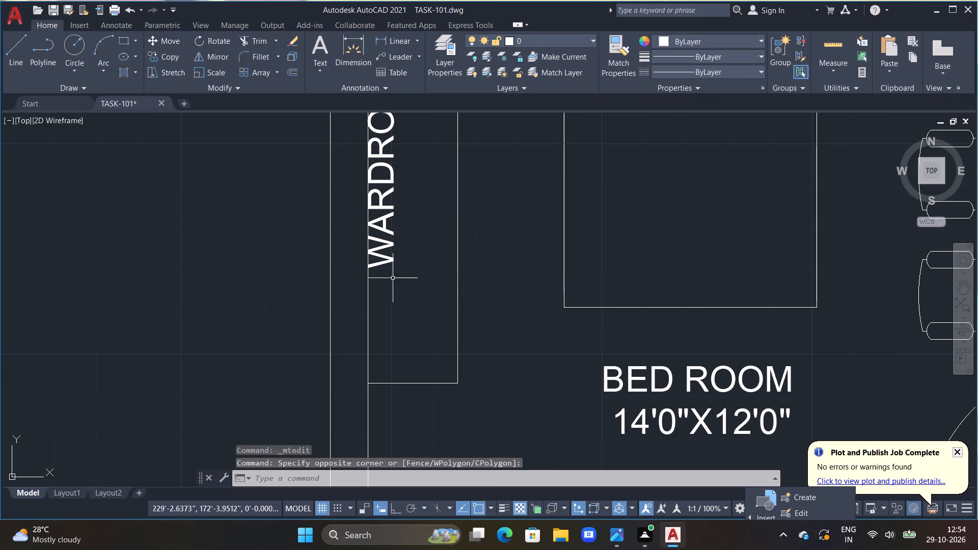
left_click_drag(389, 261, 389, 267)
type("M")
key("space")
left_click_drag(399, 305, 413, 315)
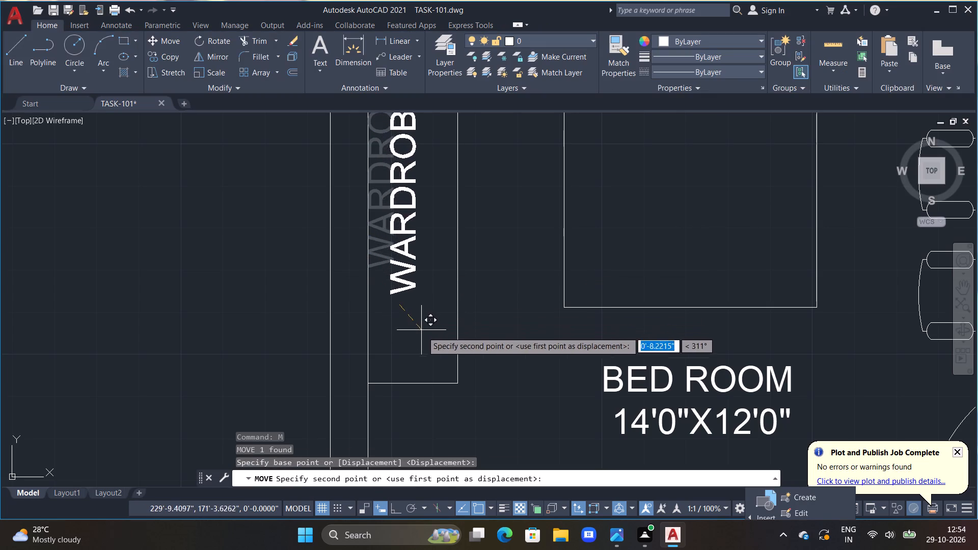
double_click(423, 333)
scroll(423, 326, "down", 3)
key("Escape")
Copy the WARDROBE label into the narrow rectangles in the 17'0"X12'0" bedroom and the guest bedroom.
left_click(417, 311)
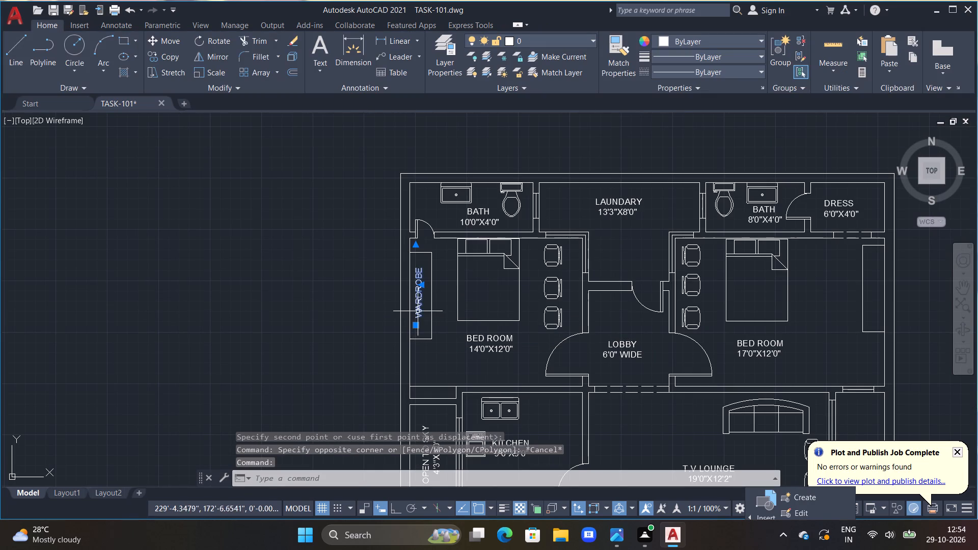
key("c")
key("o")
key("space")
left_click_drag(419, 315, 438, 324)
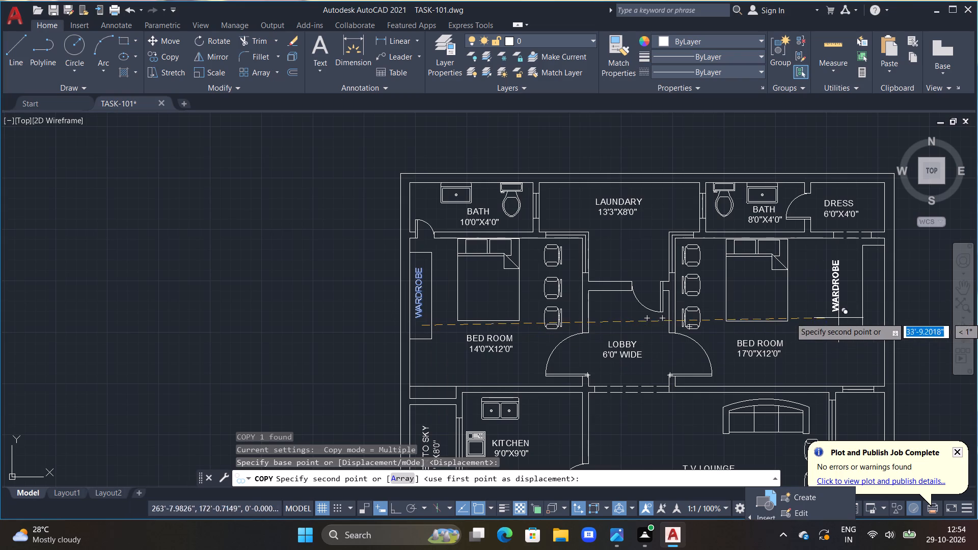
left_click(877, 318)
scroll(678, 384, "down", 1)
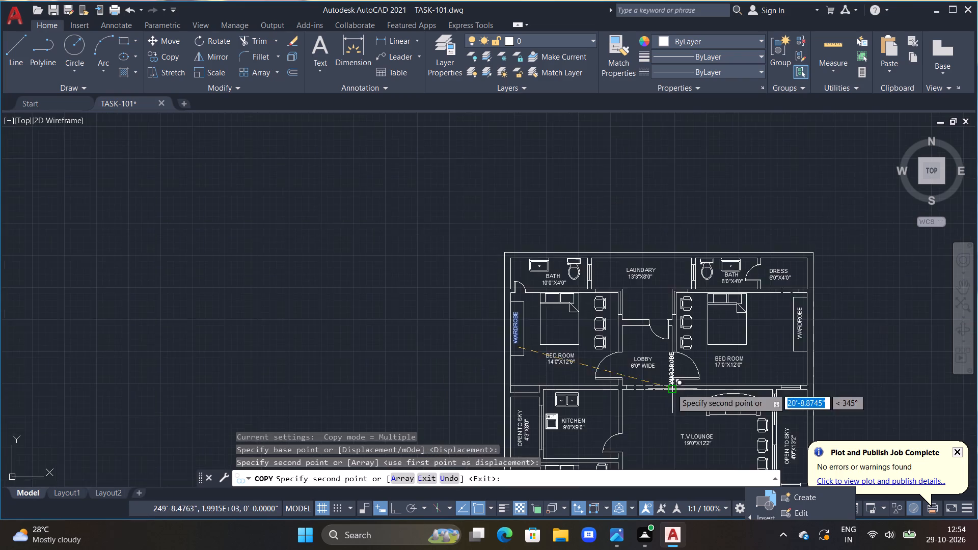
middle_click_drag(649, 395, 628, 288)
scroll(626, 288, "down", 1)
scroll(541, 381, "up", 4)
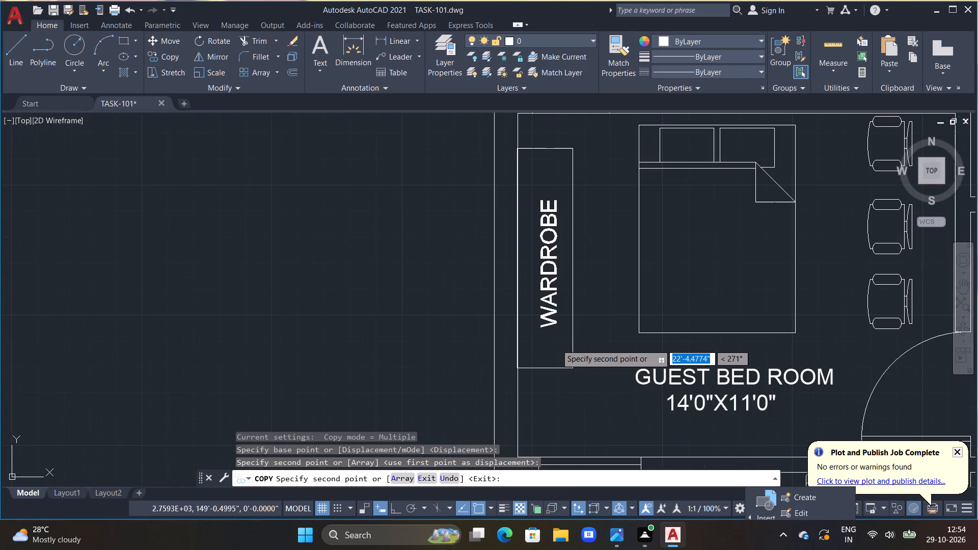
left_click(550, 342)
key("Escape")
scroll(594, 321, "down", 3)
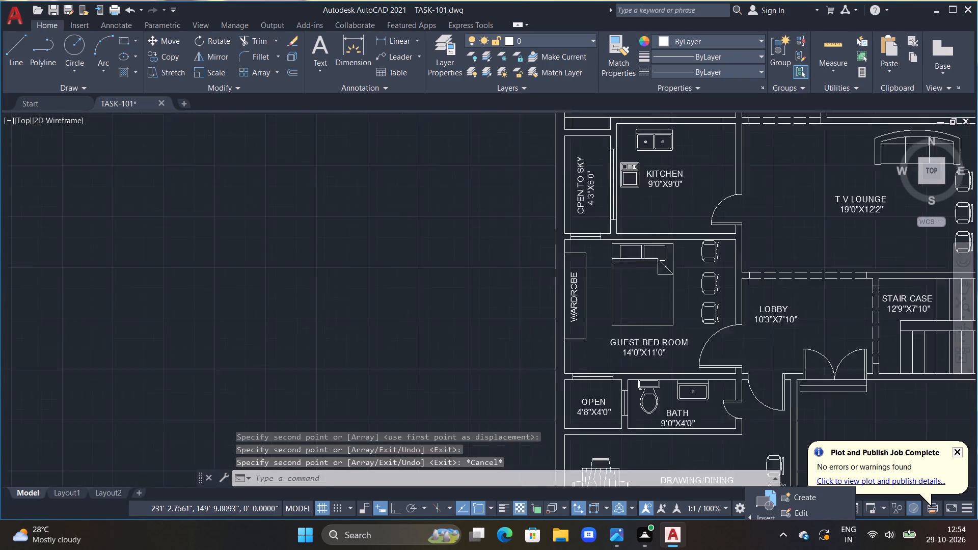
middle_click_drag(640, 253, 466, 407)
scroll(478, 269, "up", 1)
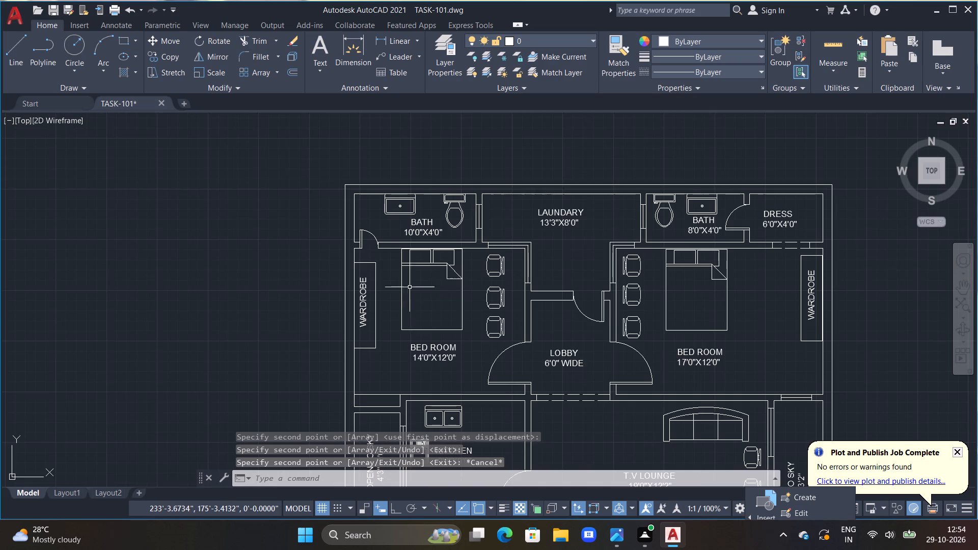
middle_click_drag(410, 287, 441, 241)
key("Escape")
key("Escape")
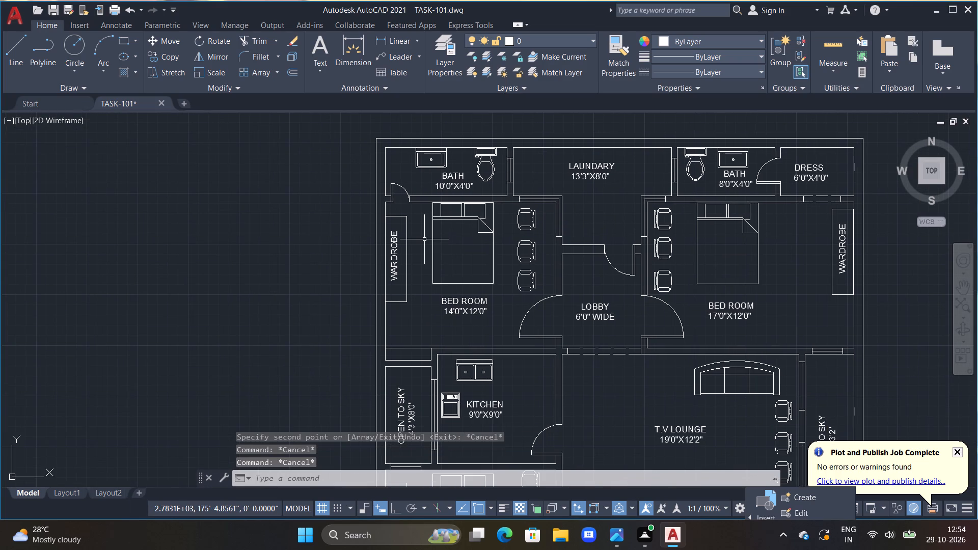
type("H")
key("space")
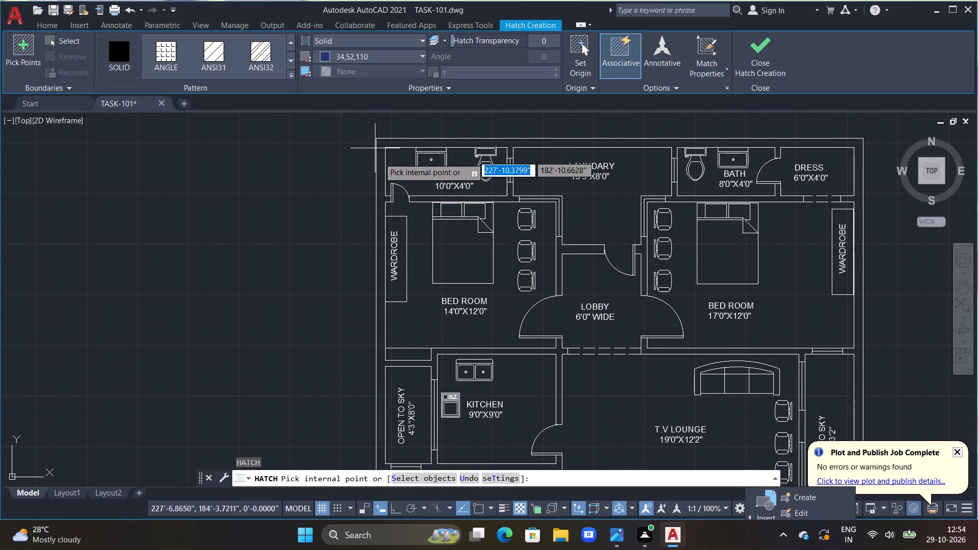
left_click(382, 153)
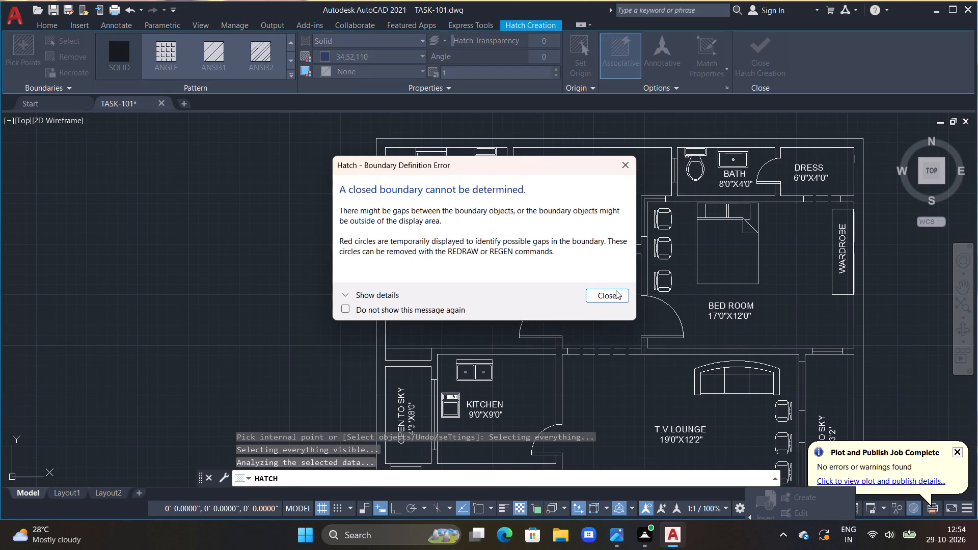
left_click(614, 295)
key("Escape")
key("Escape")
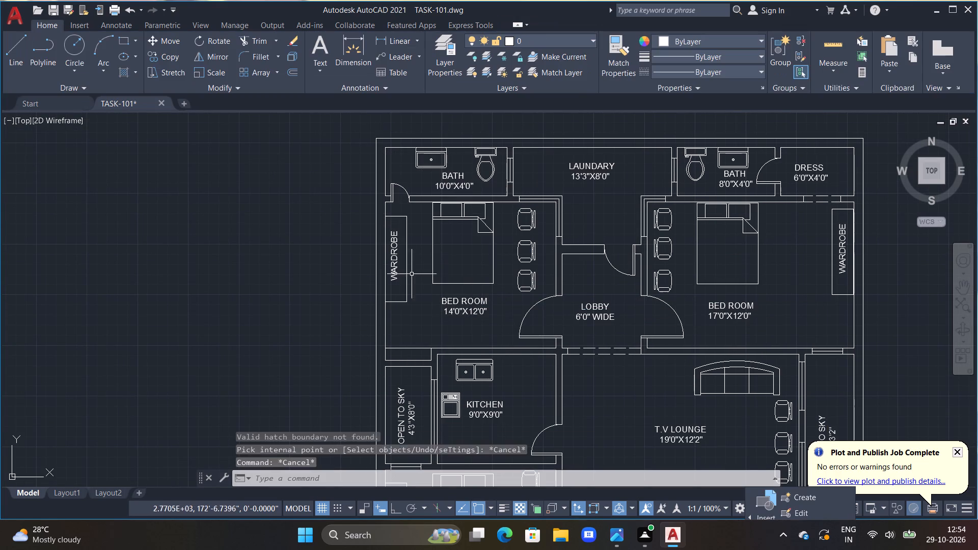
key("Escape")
Hatch the wall between the 14'0"X12'0" bedroom and the lobby and the wall between that bedroom and its bath in solid 0,0,0.
type("H")
key("space")
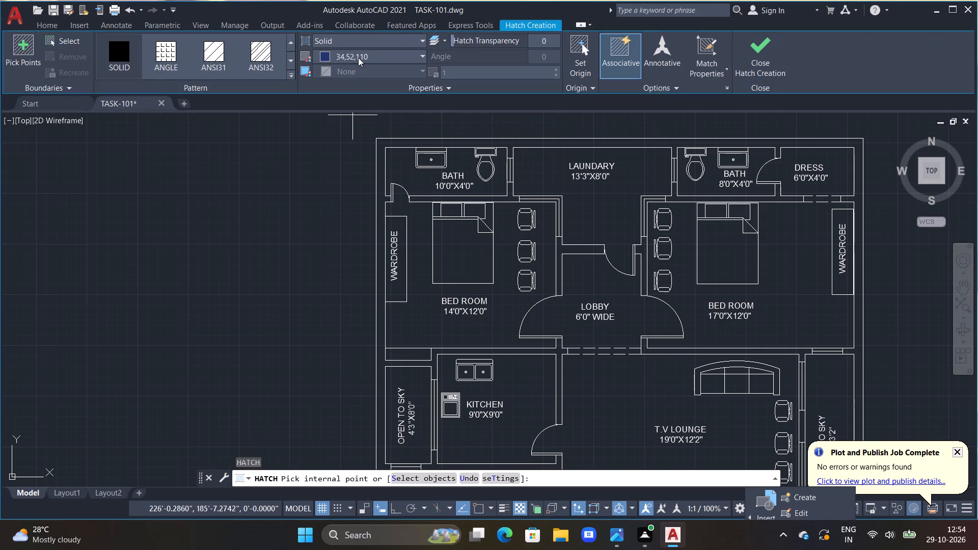
left_click(358, 58)
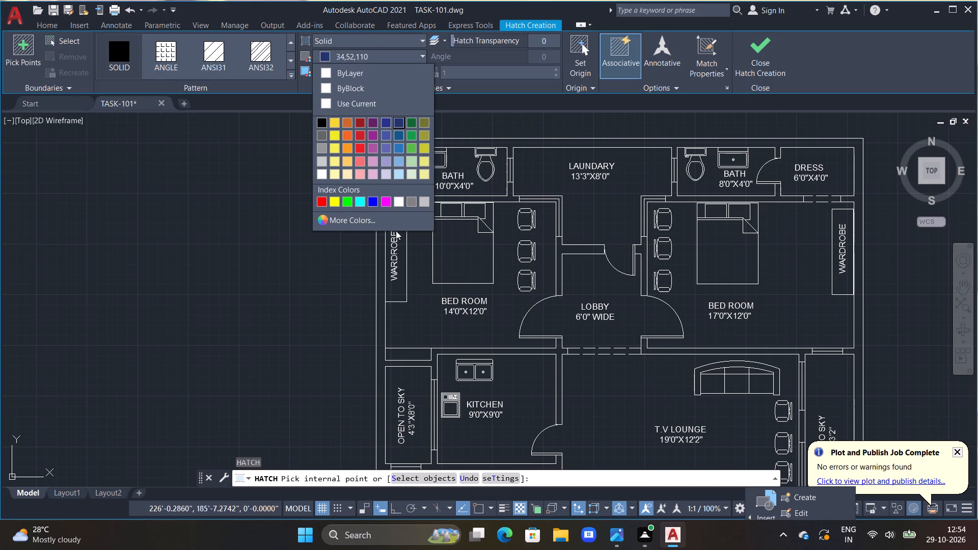
double_click(320, 124)
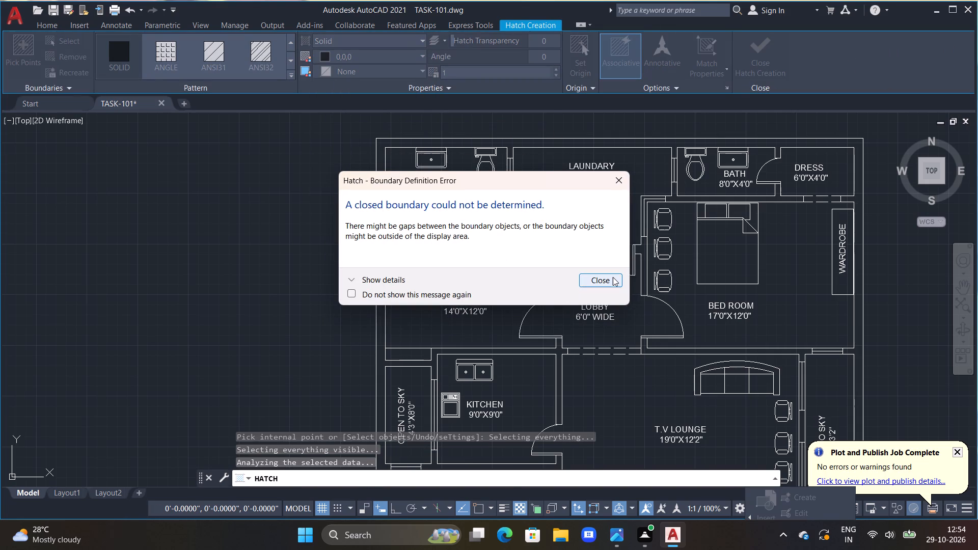
left_click(613, 277)
left_click(509, 141)
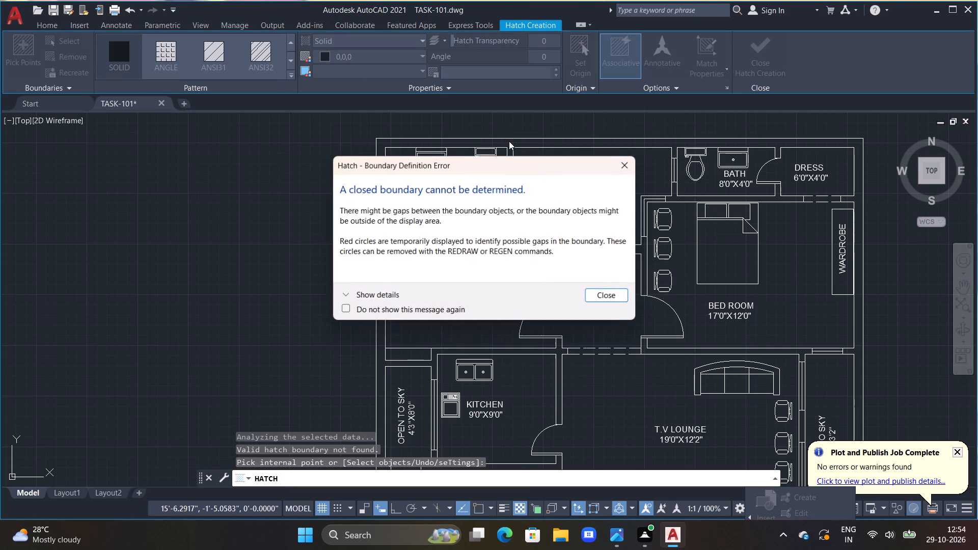
left_click(614, 299)
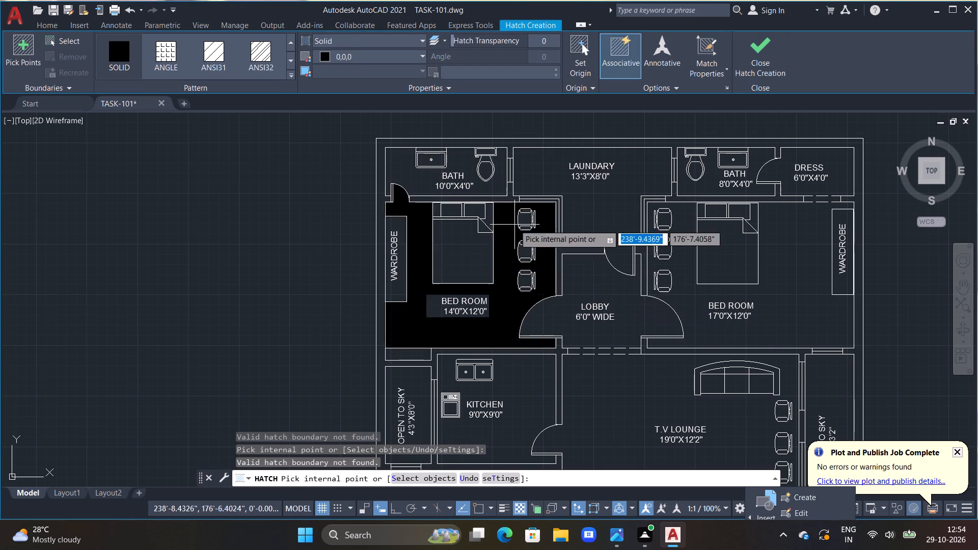
left_click(558, 269)
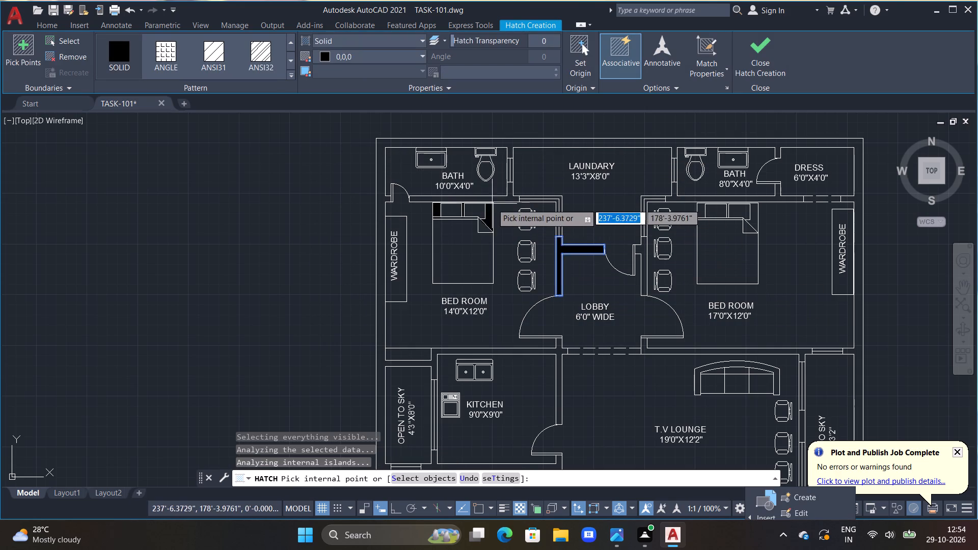
left_click(487, 198)
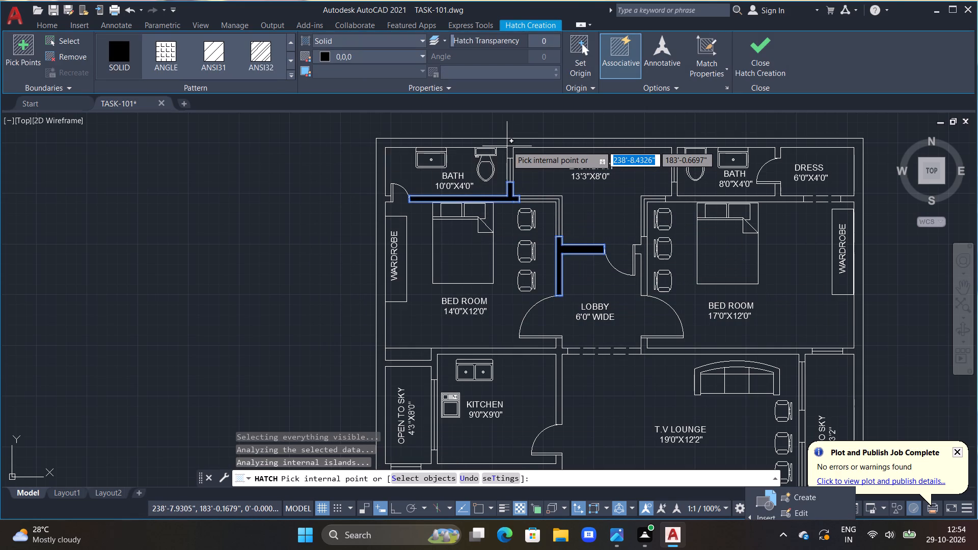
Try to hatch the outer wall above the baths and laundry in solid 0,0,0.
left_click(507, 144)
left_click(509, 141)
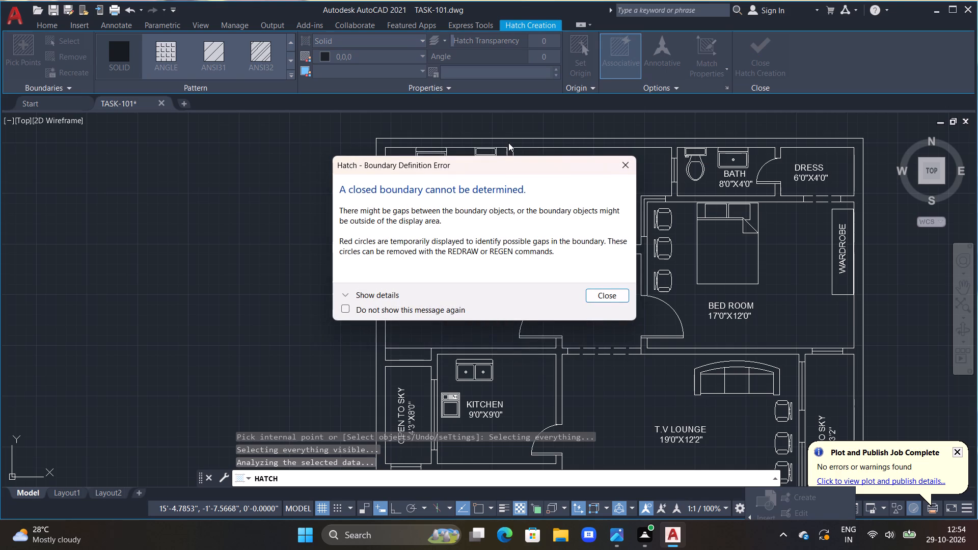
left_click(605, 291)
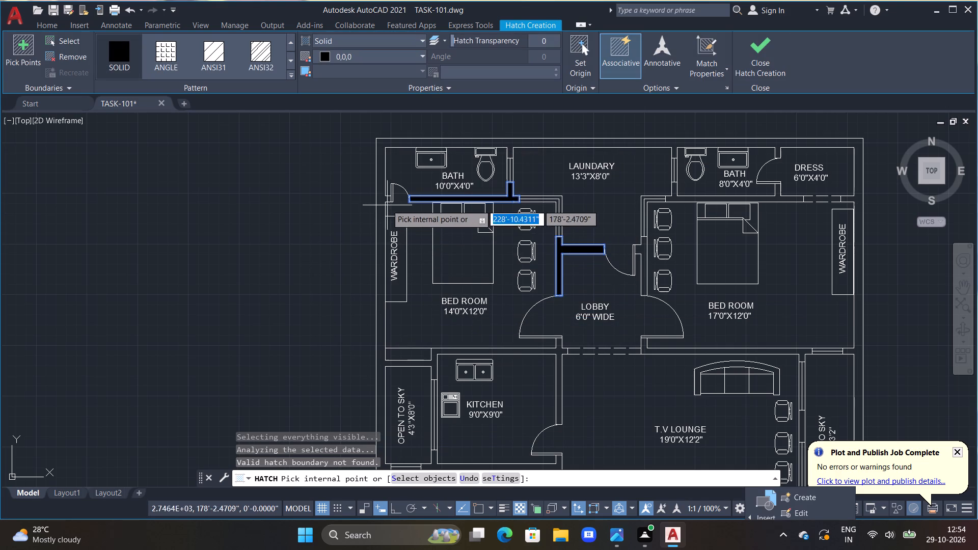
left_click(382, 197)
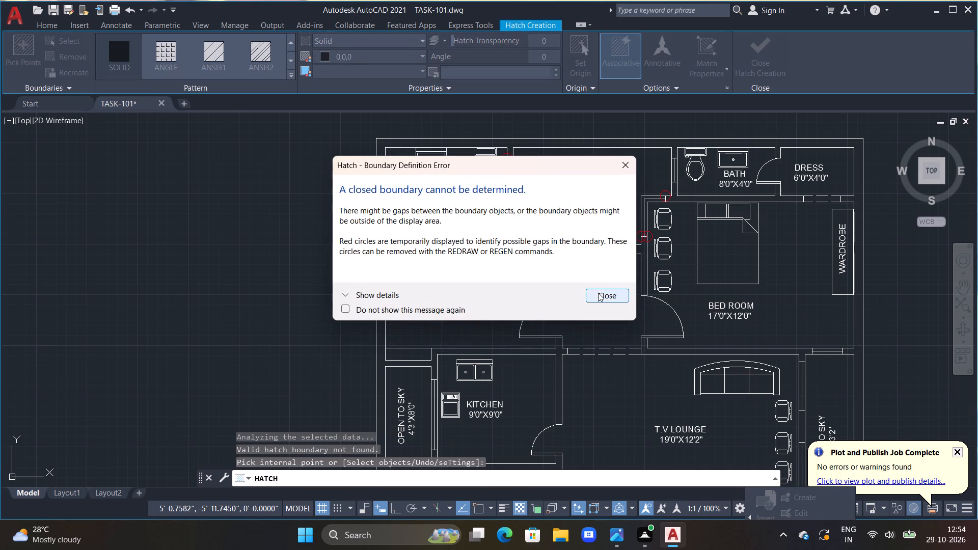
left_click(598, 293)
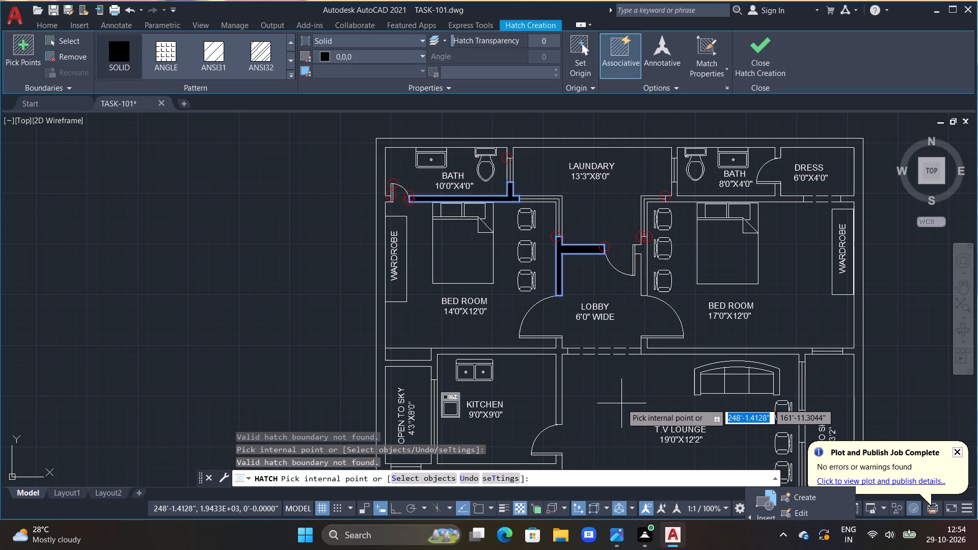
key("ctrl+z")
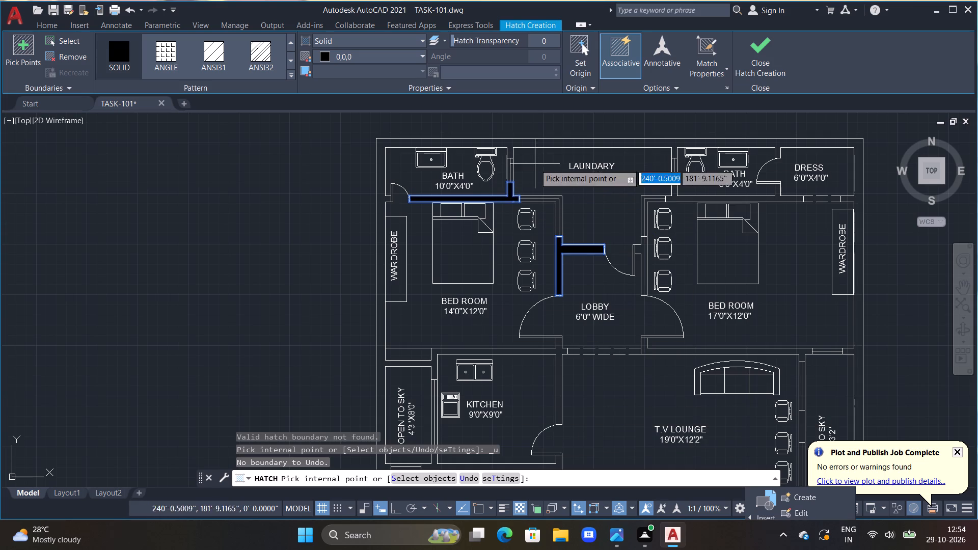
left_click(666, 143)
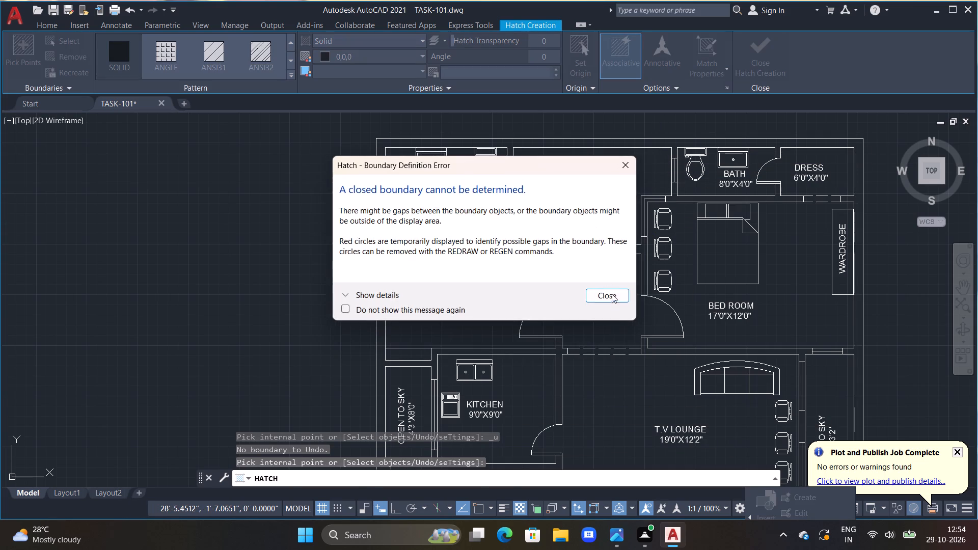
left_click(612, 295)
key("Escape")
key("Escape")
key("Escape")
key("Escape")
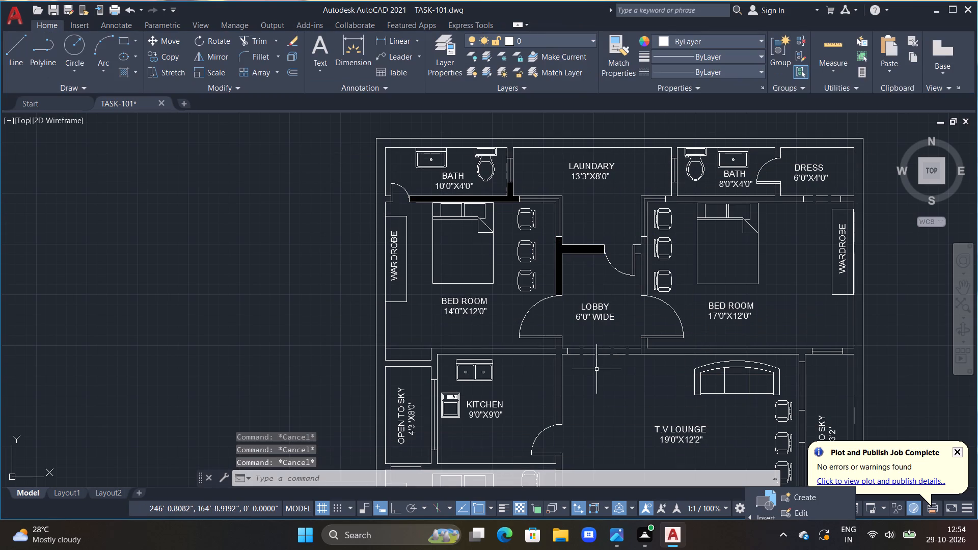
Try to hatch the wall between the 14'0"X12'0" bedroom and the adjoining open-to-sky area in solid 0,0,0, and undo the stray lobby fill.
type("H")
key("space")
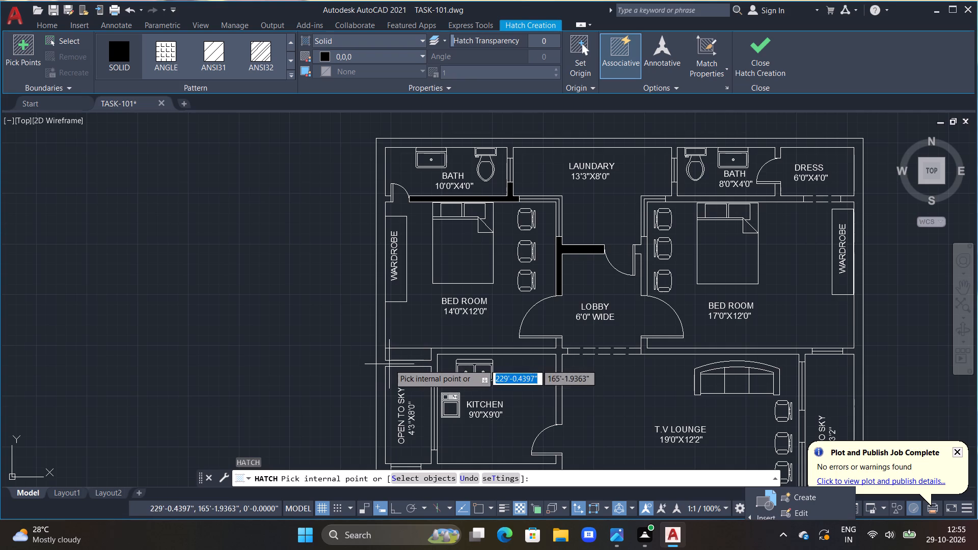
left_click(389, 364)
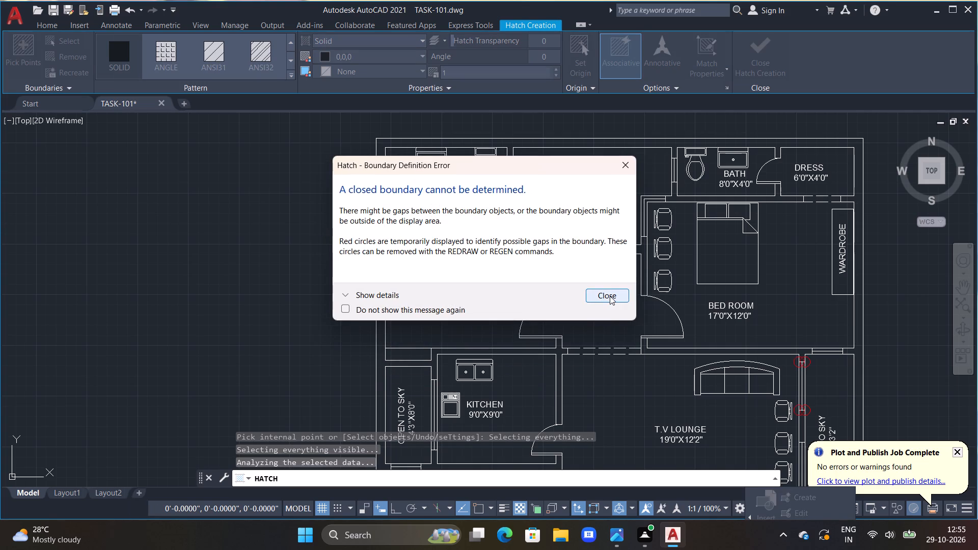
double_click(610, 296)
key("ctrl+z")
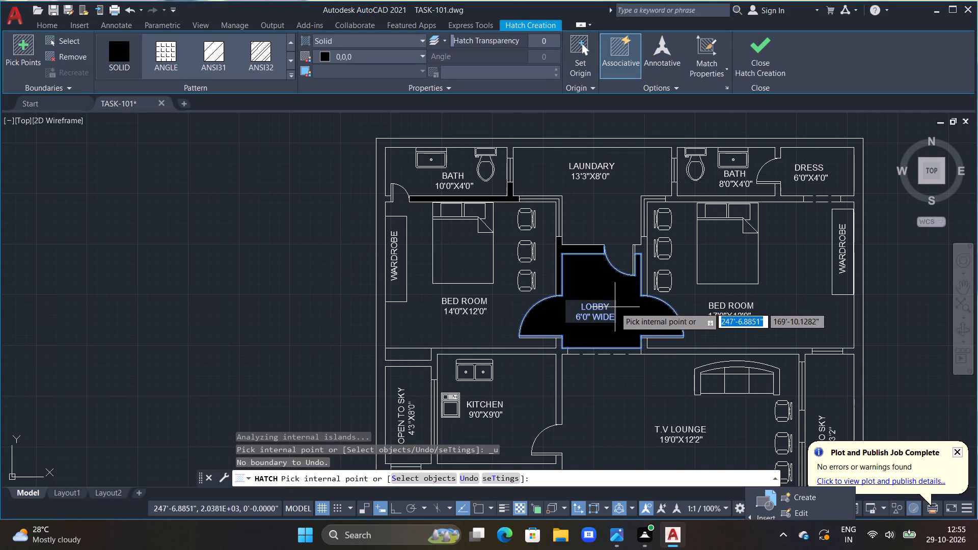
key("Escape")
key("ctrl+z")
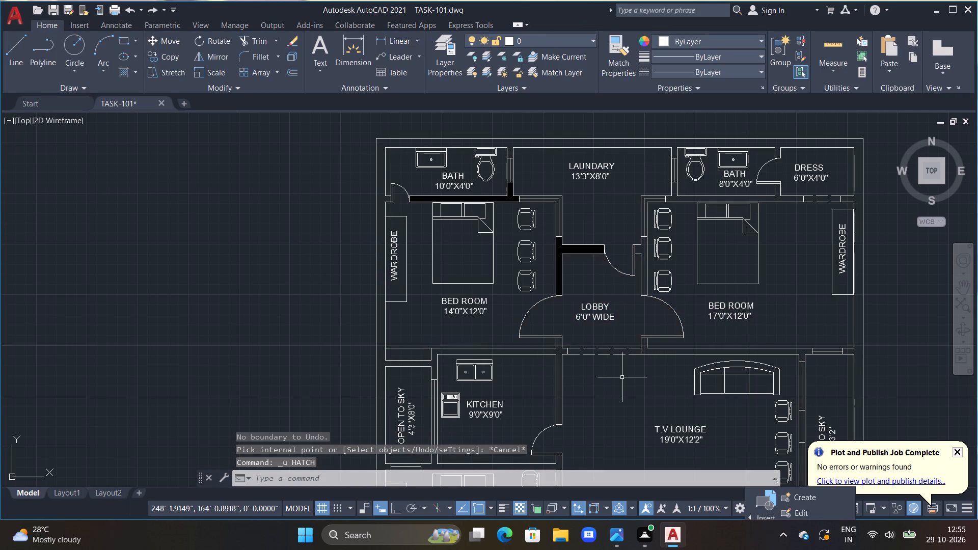
Undo the solid black hatches on the walls around the 14'0"X12'0" bedroom.
key("ctrl+z")
key("ctrl+z")
key("Escape")
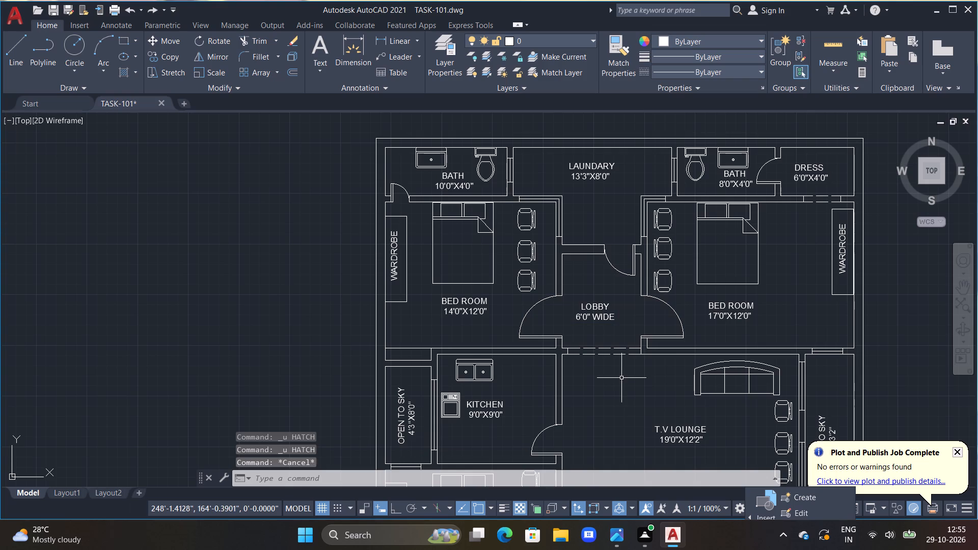
key("Escape")
key("Escape")
key("Escape")
key("Escape")
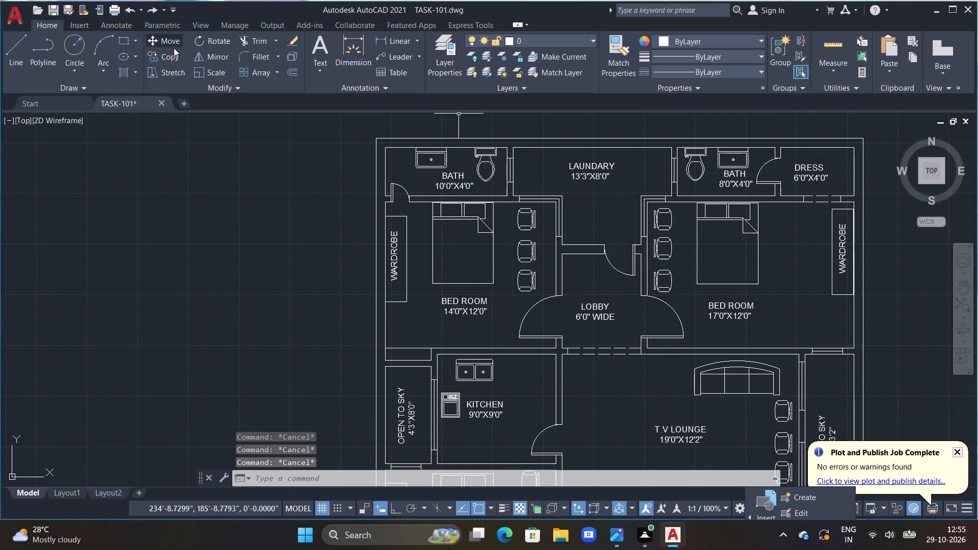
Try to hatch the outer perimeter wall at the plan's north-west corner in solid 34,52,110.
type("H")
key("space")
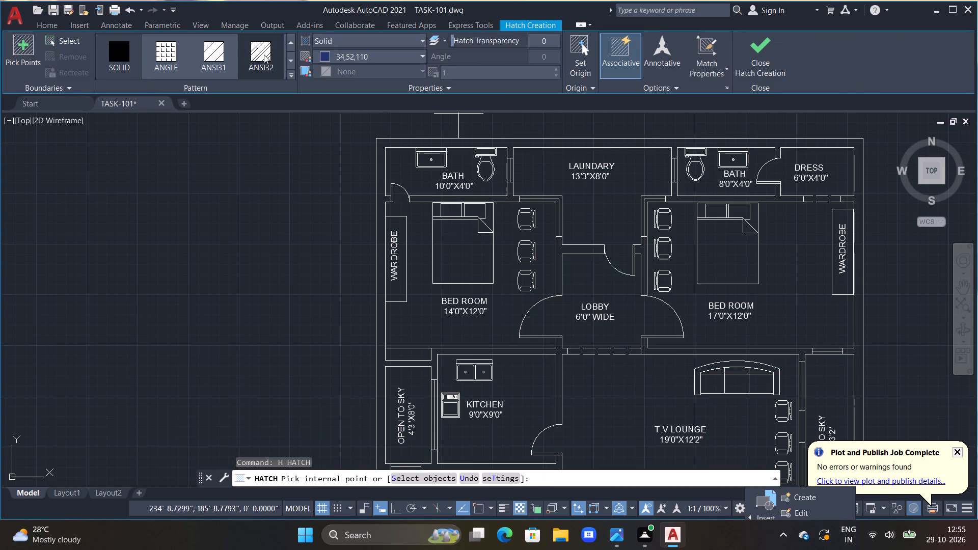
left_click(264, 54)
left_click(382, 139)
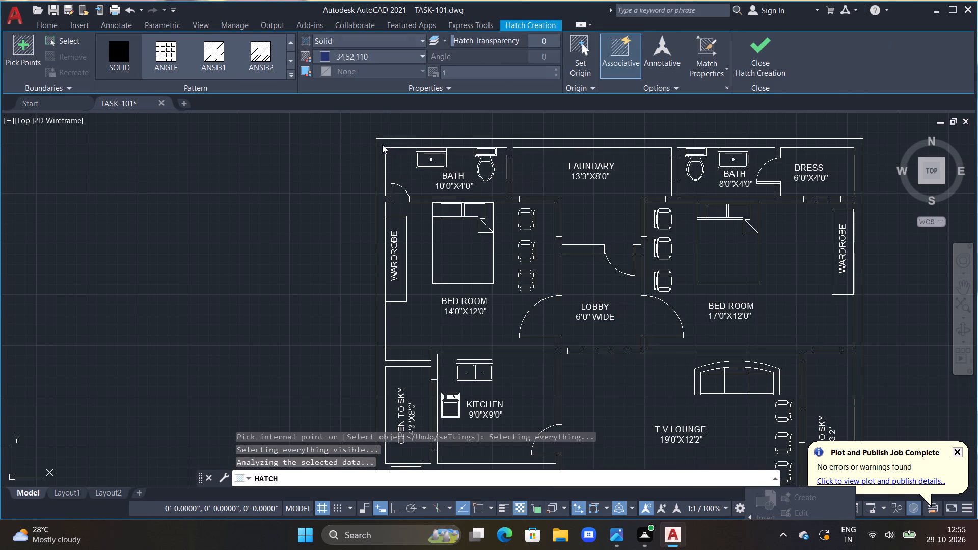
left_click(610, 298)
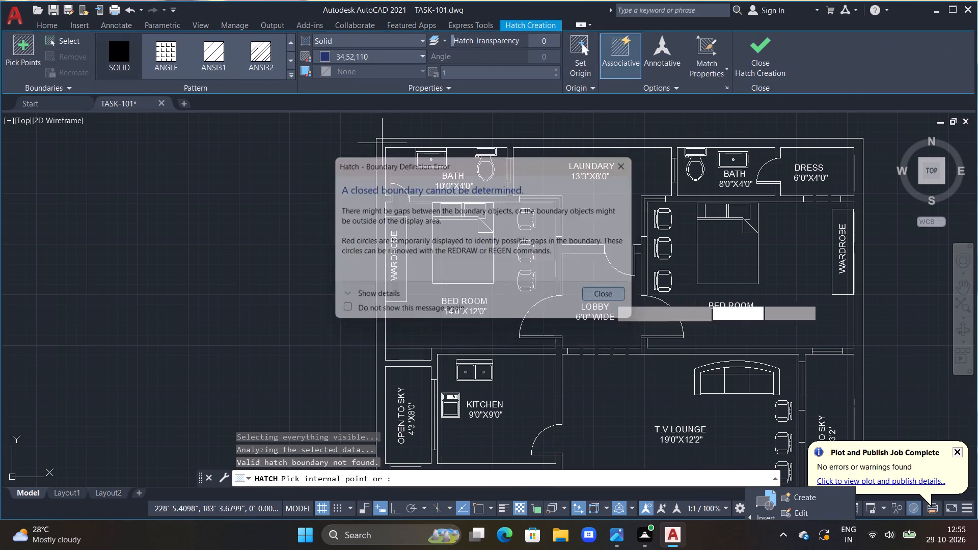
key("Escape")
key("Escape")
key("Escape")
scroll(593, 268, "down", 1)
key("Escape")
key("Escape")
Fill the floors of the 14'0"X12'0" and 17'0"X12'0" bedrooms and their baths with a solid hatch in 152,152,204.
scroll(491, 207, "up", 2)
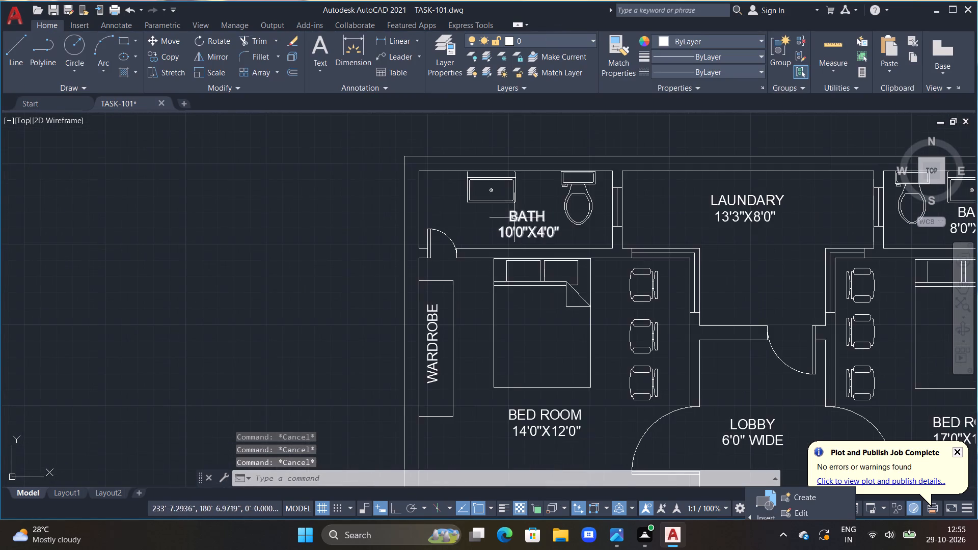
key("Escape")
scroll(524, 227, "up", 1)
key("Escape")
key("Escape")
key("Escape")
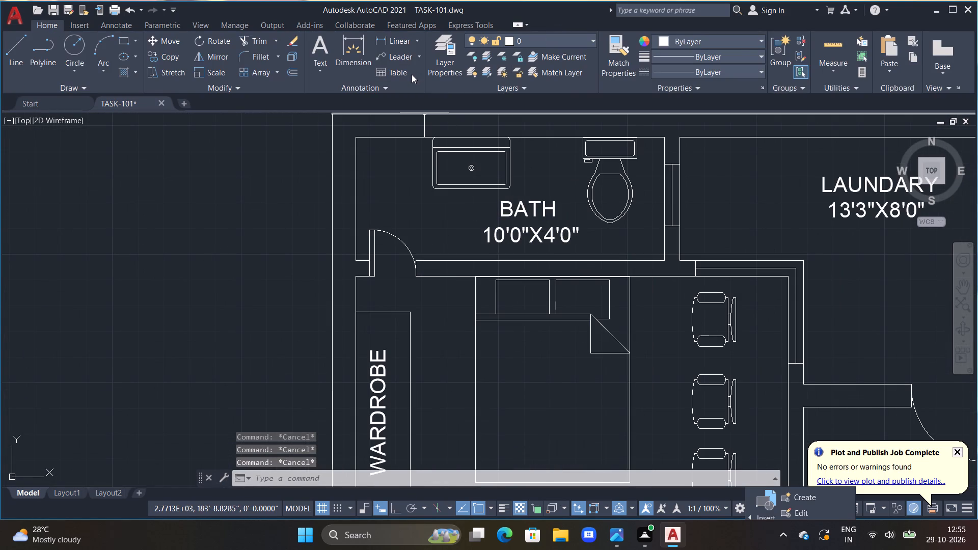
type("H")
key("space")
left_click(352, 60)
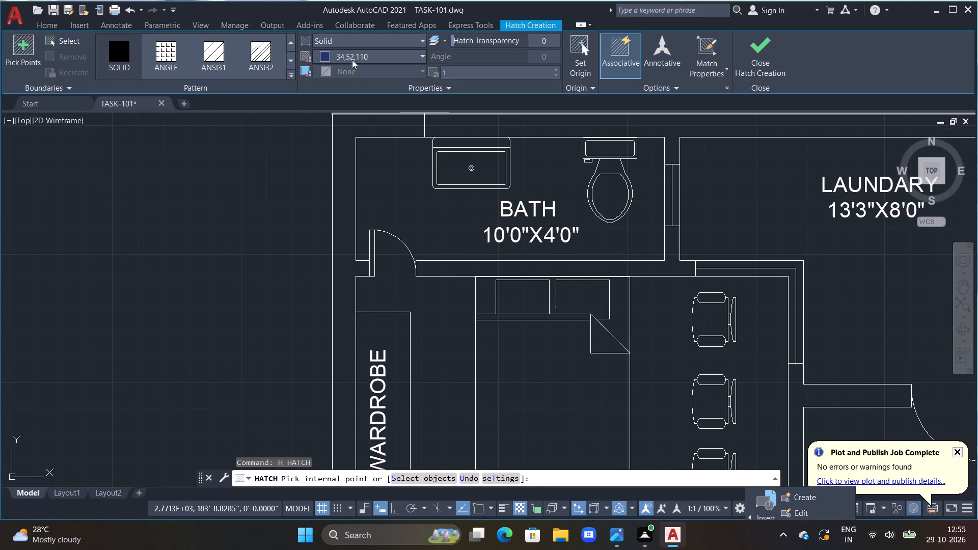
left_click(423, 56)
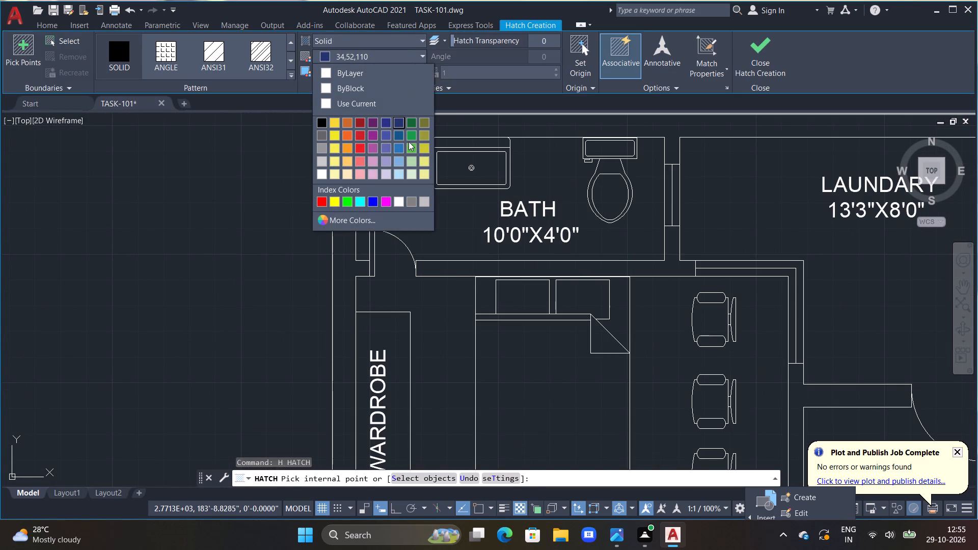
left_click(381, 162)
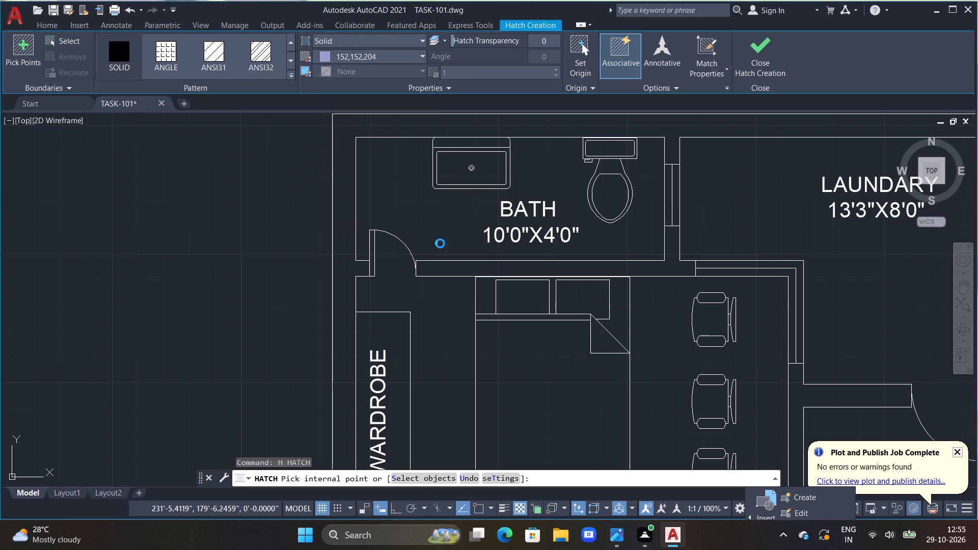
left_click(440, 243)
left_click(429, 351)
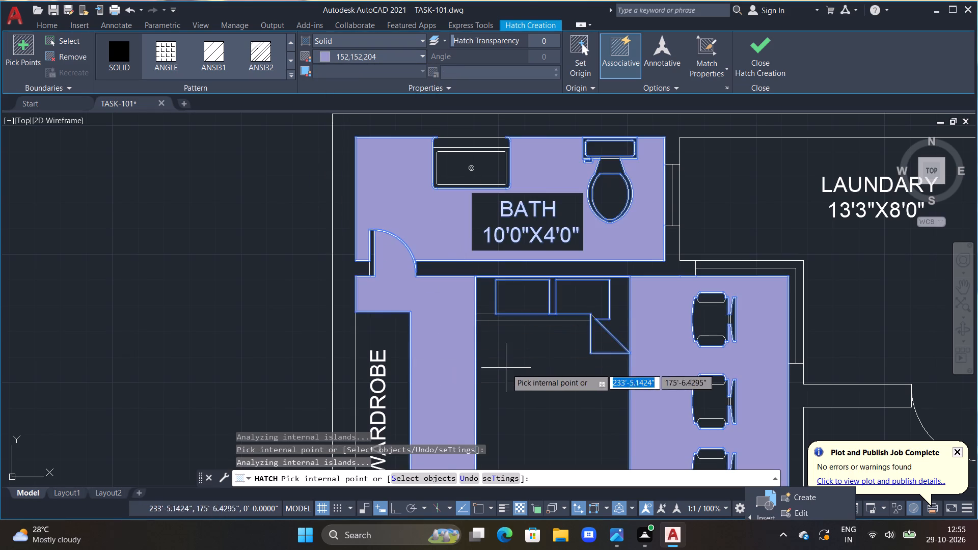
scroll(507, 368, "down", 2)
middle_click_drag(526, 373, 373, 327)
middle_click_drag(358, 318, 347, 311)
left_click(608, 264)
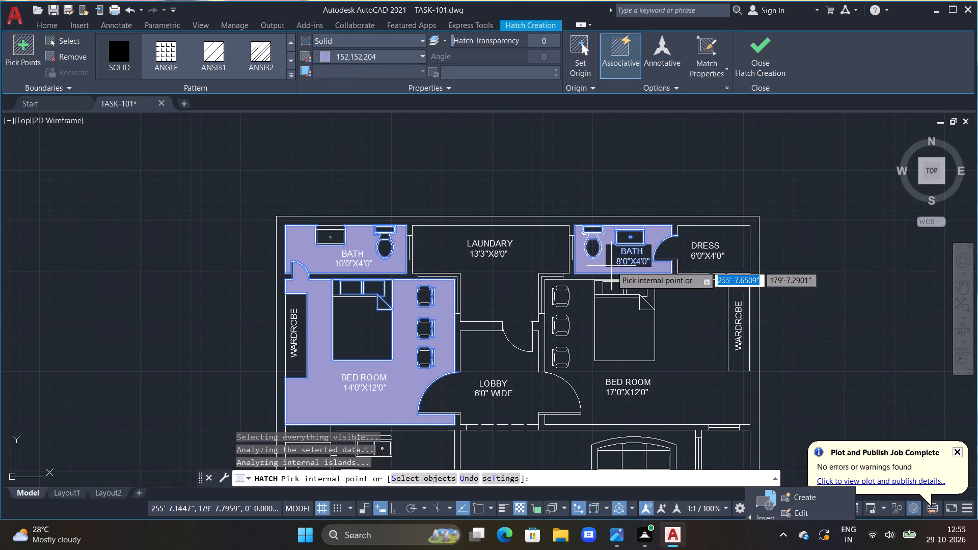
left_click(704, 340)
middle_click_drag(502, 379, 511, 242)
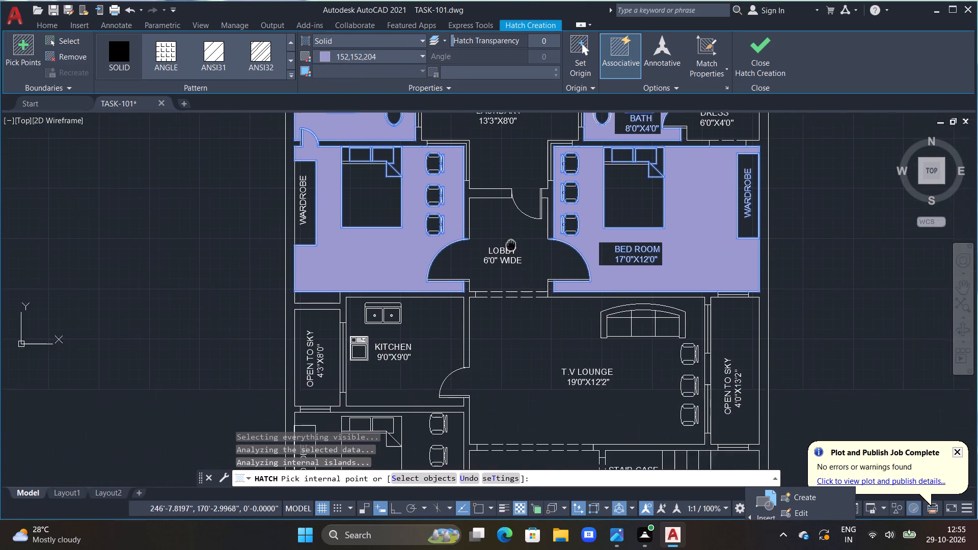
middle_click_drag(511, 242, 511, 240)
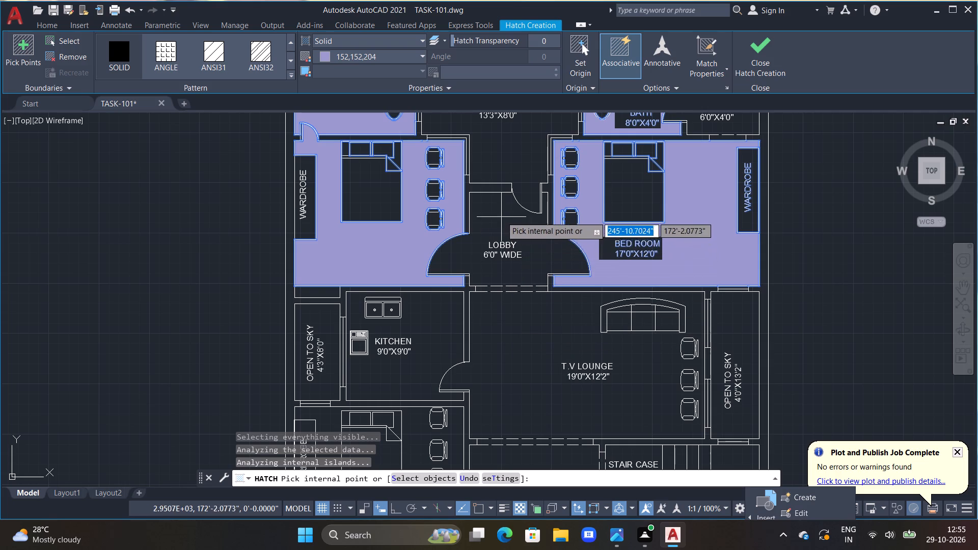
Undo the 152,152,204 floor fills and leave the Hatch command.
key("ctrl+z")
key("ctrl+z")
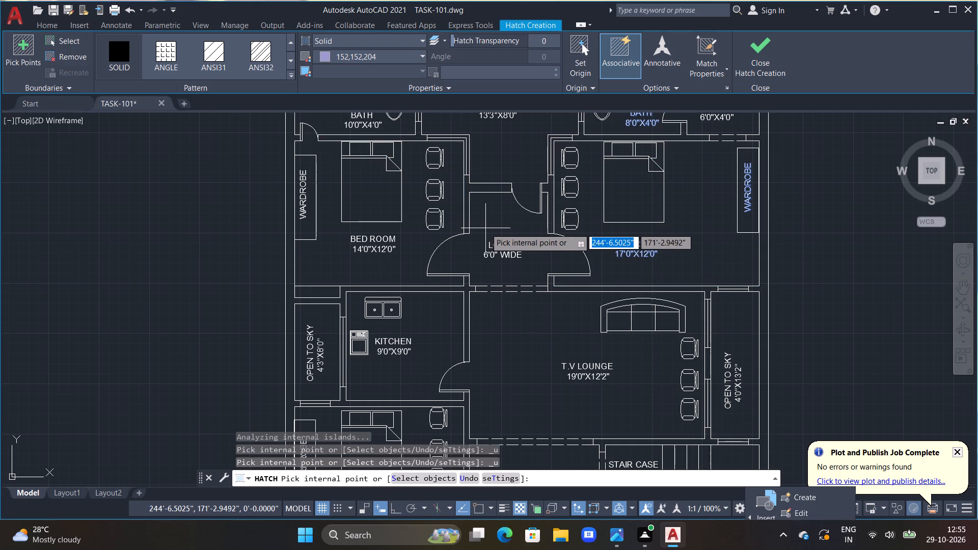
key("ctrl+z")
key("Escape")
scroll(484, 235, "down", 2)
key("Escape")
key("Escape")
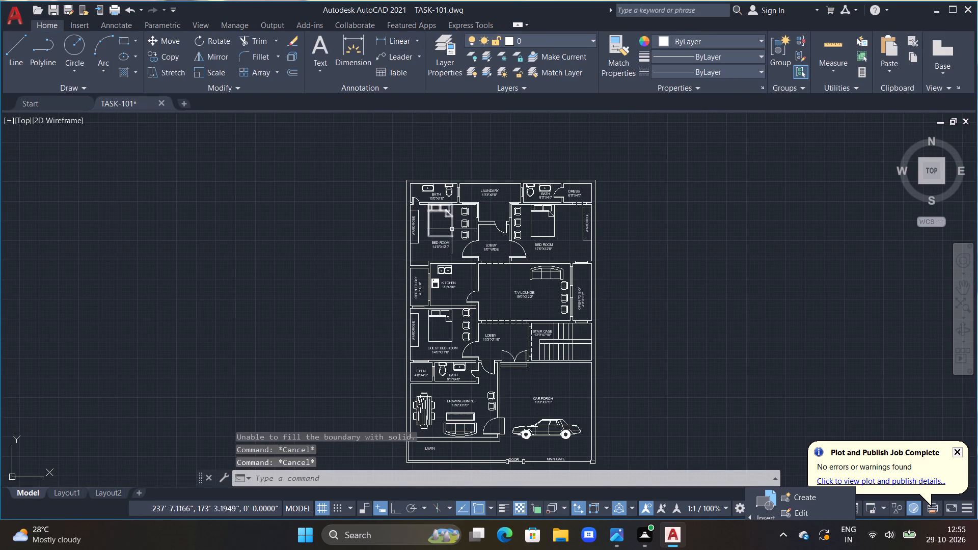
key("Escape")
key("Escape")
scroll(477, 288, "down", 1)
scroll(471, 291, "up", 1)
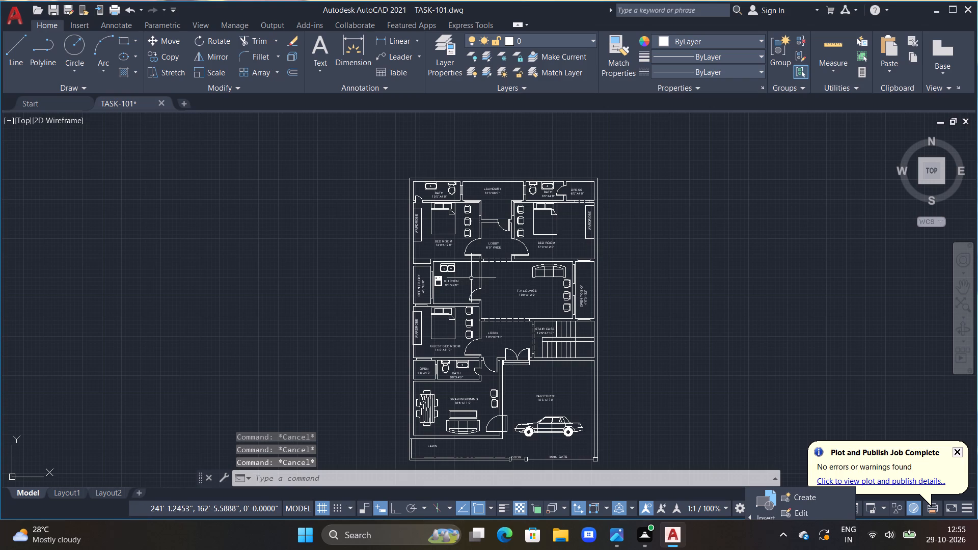
Save the TASK-101 drawing.
key("ctrl+s")
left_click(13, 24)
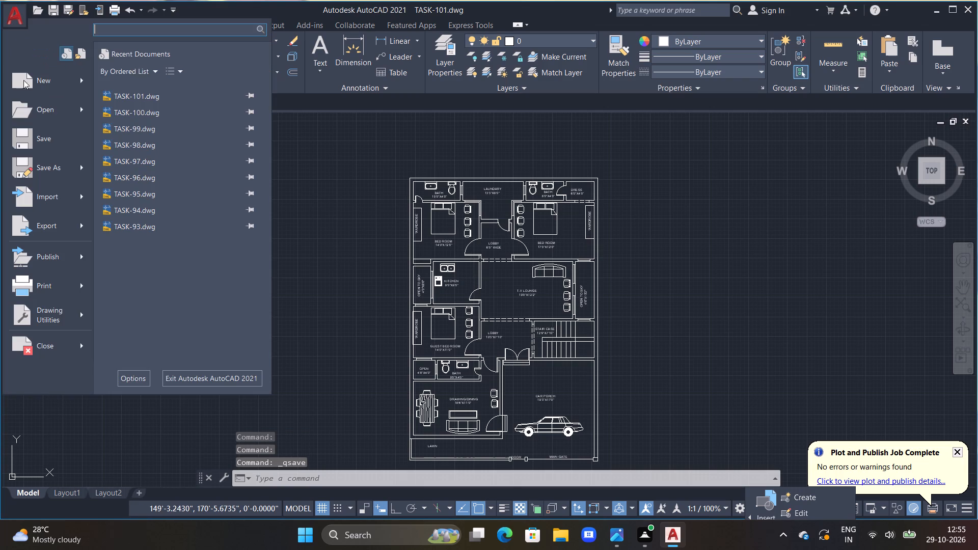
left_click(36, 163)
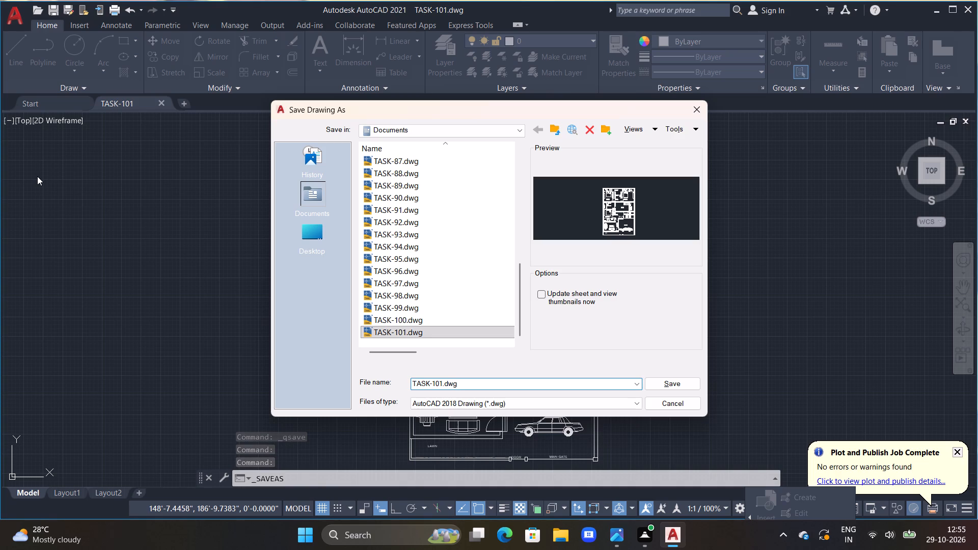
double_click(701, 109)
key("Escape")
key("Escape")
Dimension the overall outer width of the plan between its two upper corners, placing the dimension line above the top wall.
double_click(358, 53)
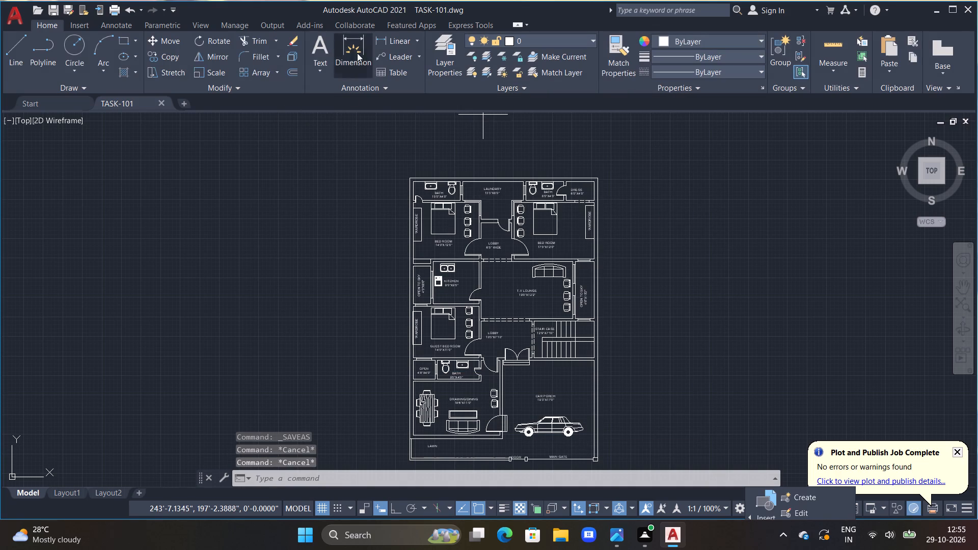
left_click(410, 176)
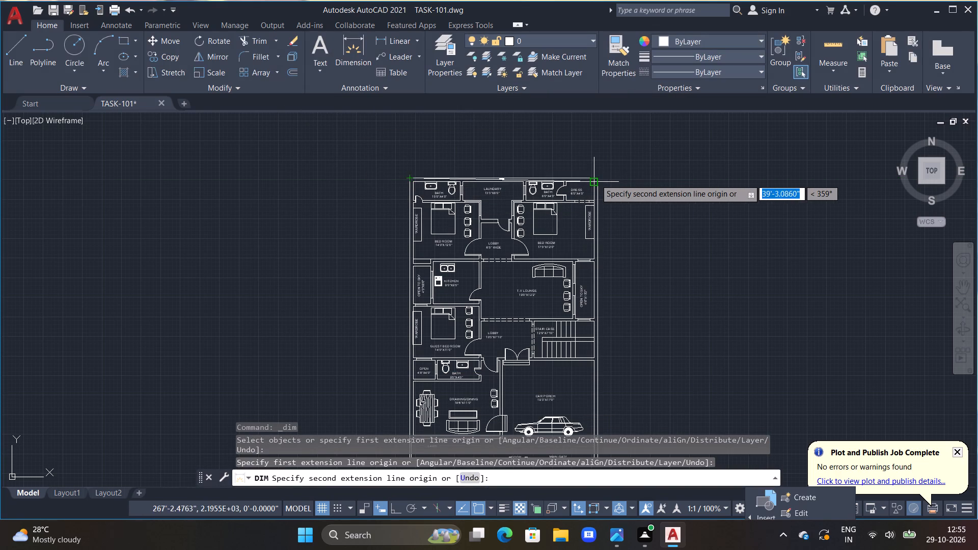
double_click(600, 177)
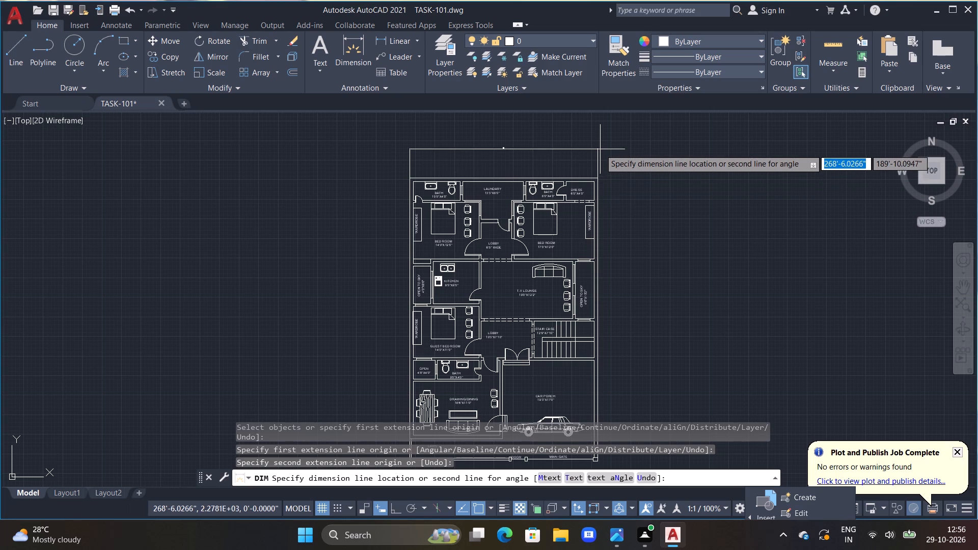
left_click(598, 159)
key("Escape")
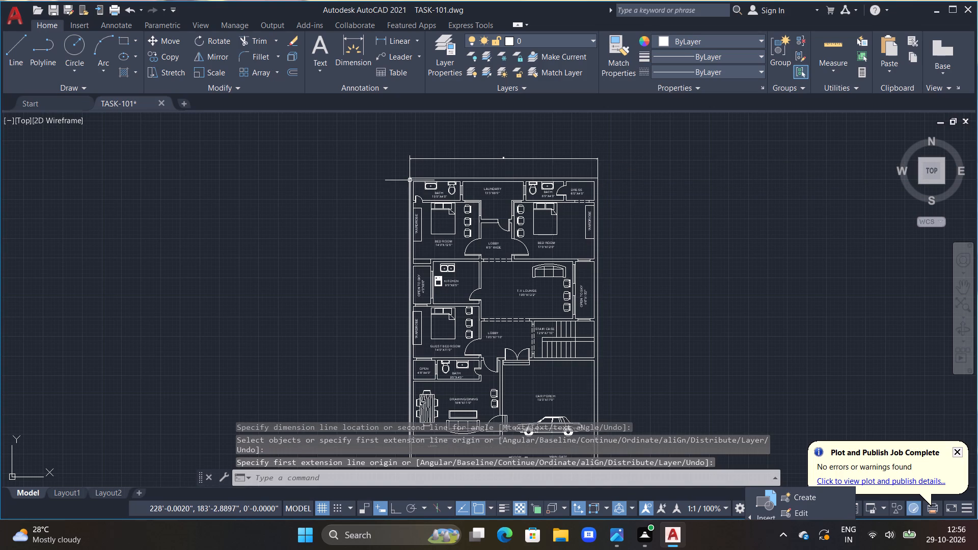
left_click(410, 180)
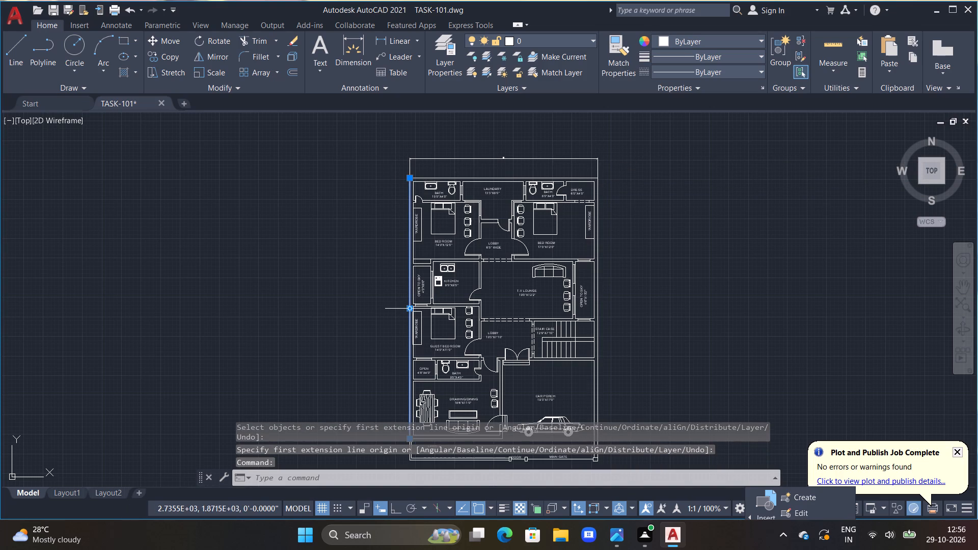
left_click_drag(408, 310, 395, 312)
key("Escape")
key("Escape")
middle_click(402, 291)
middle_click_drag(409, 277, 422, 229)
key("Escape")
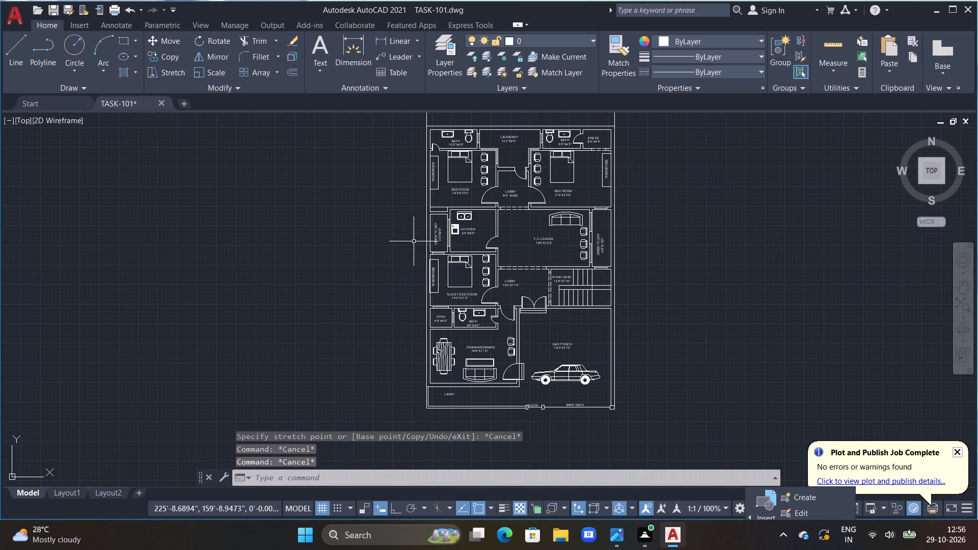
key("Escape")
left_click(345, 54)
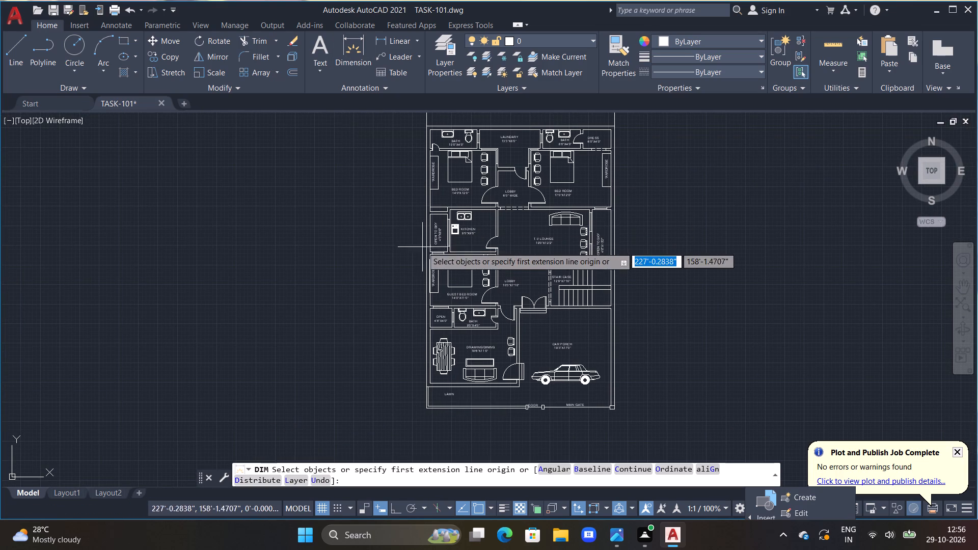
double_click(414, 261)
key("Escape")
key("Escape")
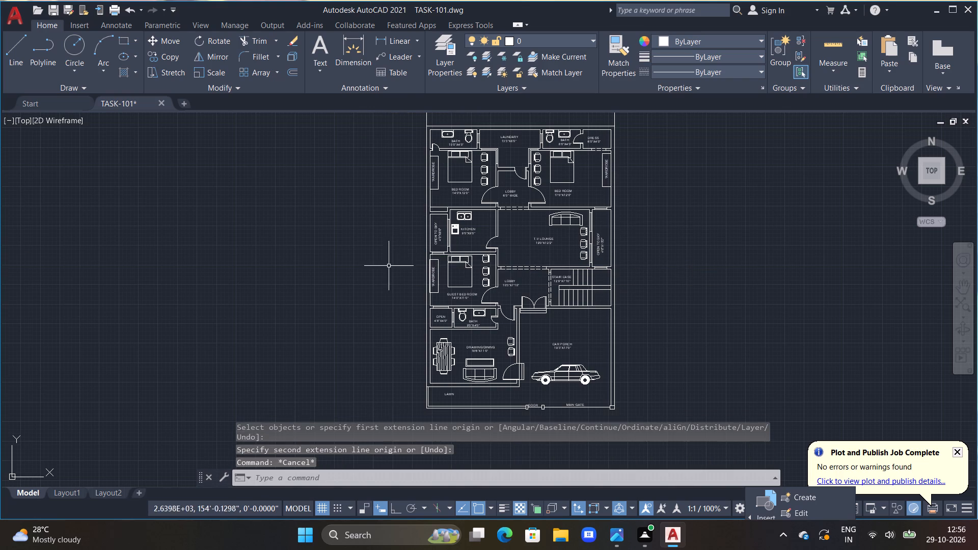
Dimension the left outer wall from the drawing/dining room's lower corner to the plan's upper corner, placing the dimension line outside the wall.
left_click(358, 54)
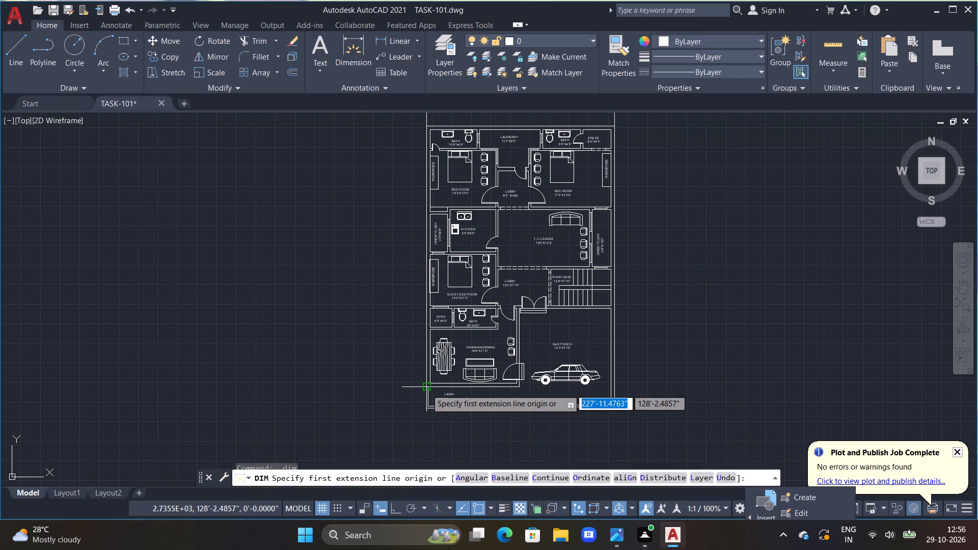
left_click_drag(426, 389, 426, 382)
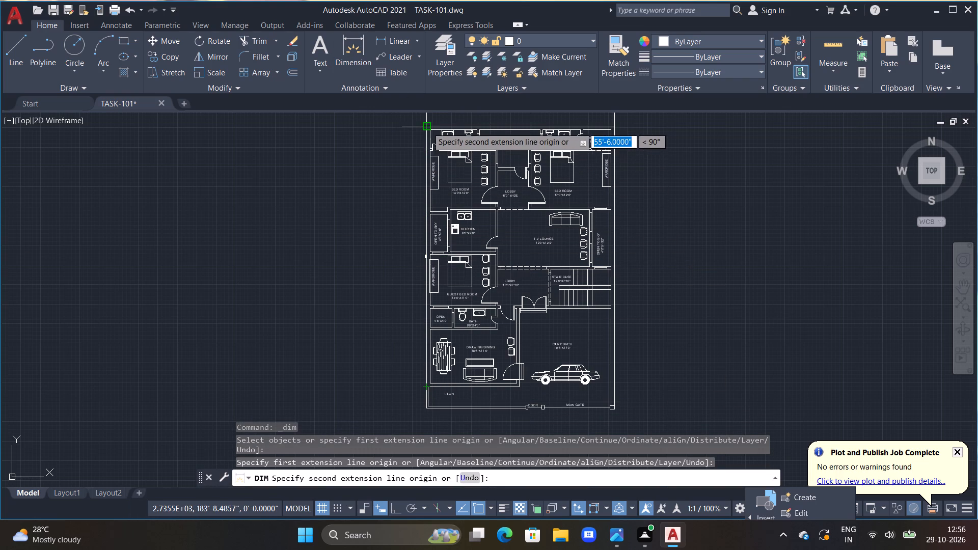
double_click(427, 127)
left_click(415, 126)
key("Escape")
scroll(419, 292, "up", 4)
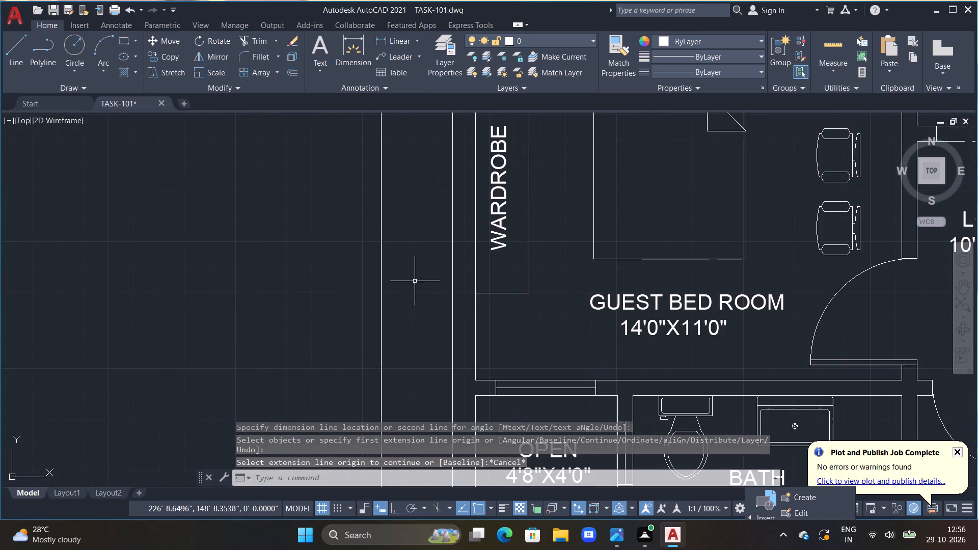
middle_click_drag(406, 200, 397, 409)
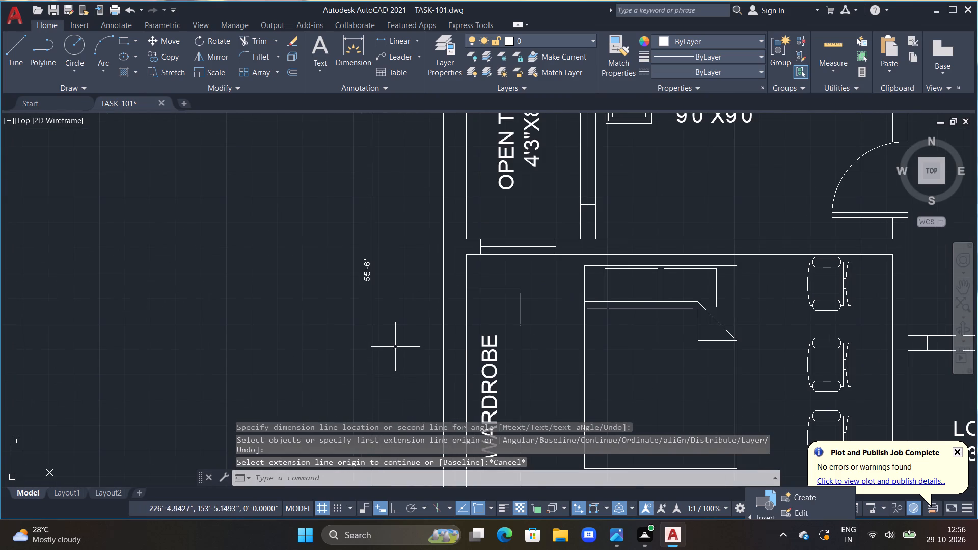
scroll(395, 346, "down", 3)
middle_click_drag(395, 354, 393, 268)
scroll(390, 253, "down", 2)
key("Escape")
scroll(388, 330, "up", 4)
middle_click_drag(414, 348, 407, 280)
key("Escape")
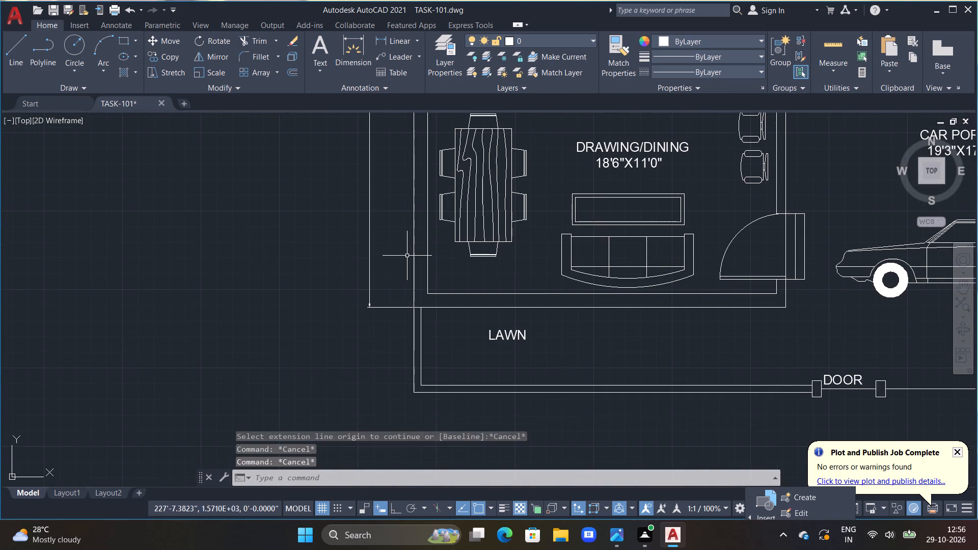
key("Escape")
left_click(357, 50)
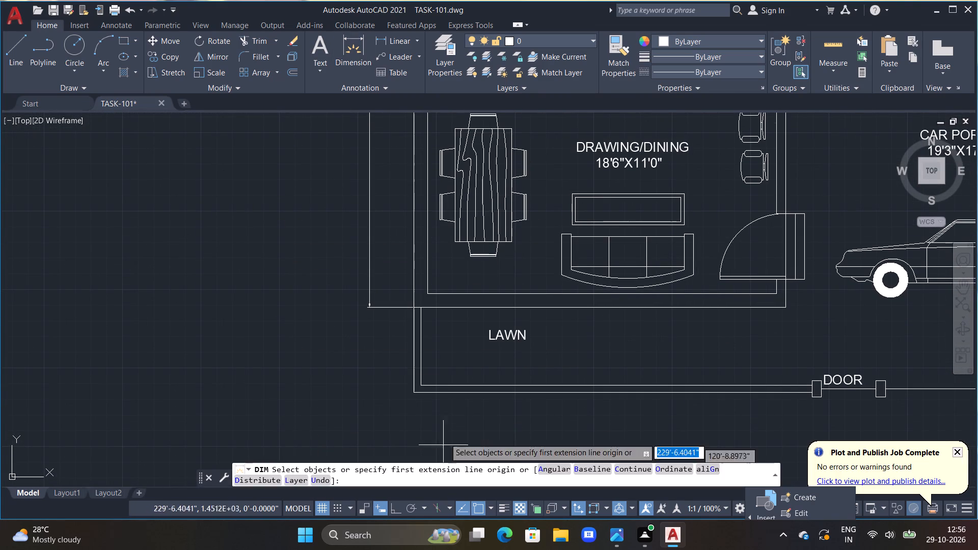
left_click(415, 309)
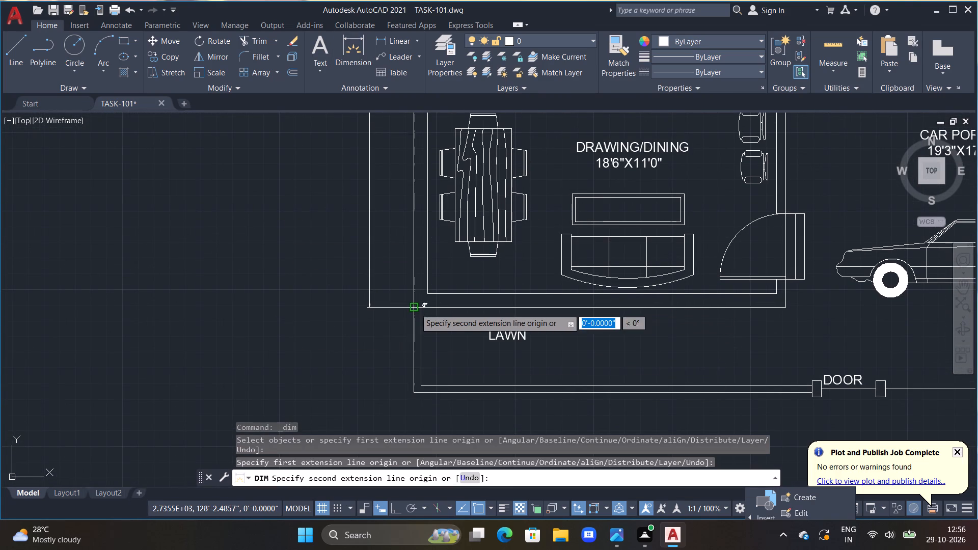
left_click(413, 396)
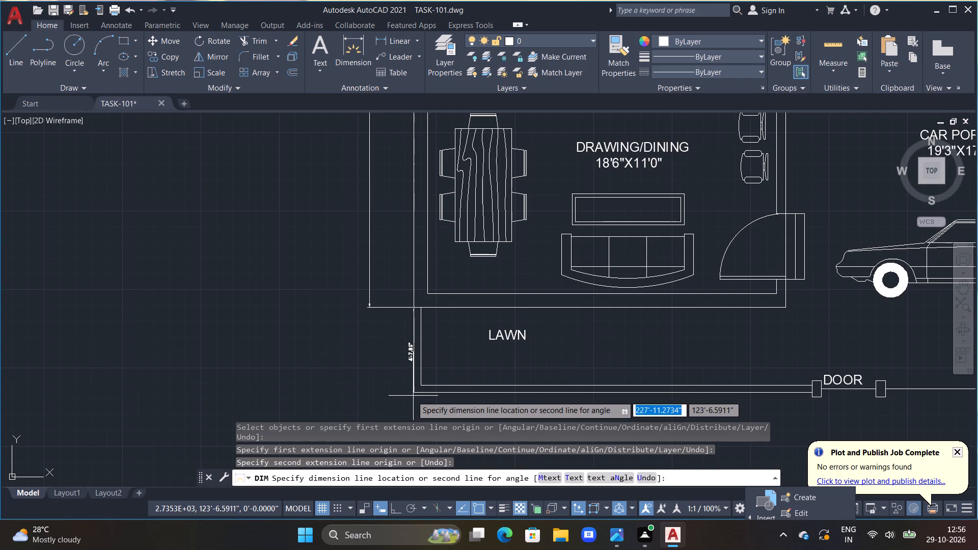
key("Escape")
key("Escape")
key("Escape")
Dimension the lawn's depth along the left outer wall from its lower corner to the drawing/dining wall, aligned with the existing vertical dimension.
left_click(350, 56)
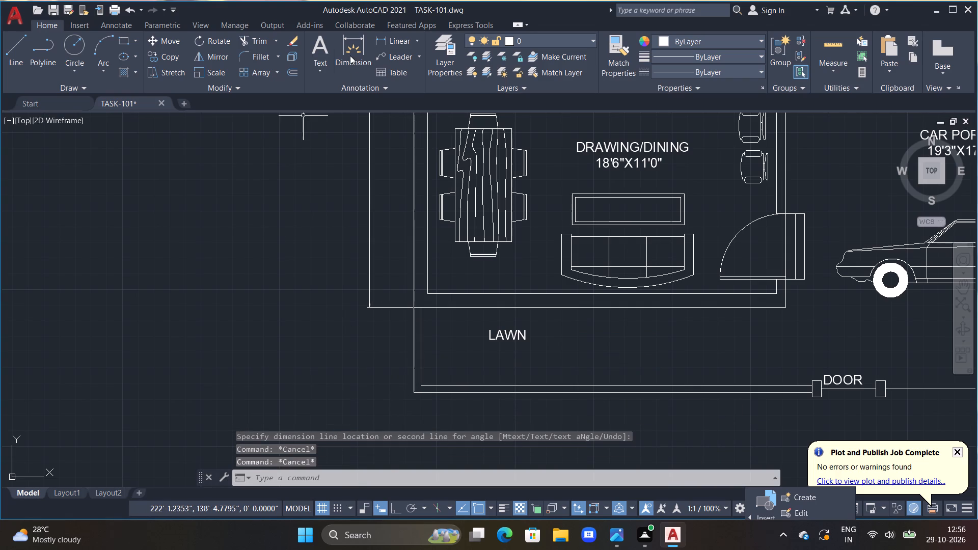
left_click(413, 392)
left_click_drag(415, 307, 408, 309)
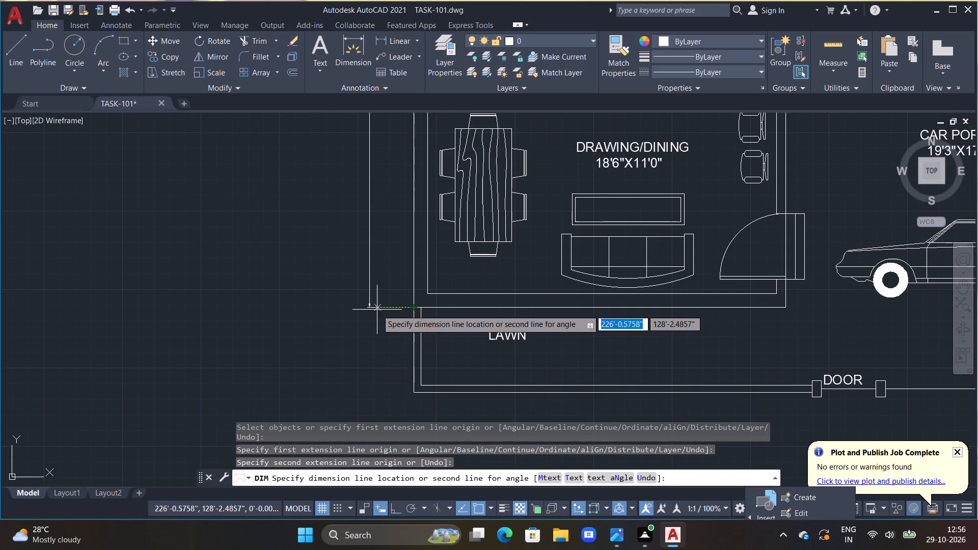
left_click(369, 309)
key("Escape")
Set the text height of the two left-side dimensions and the top width dimension to 6" in their properties.
scroll(360, 354, "up", 2)
scroll(360, 354, "down", 3)
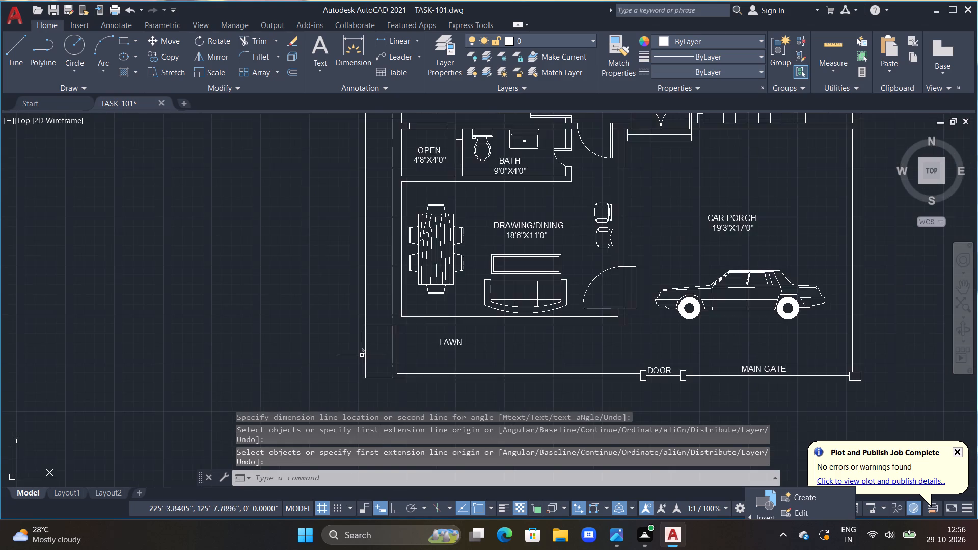
scroll(366, 351, "down", 3)
scroll(365, 278, "up", 1)
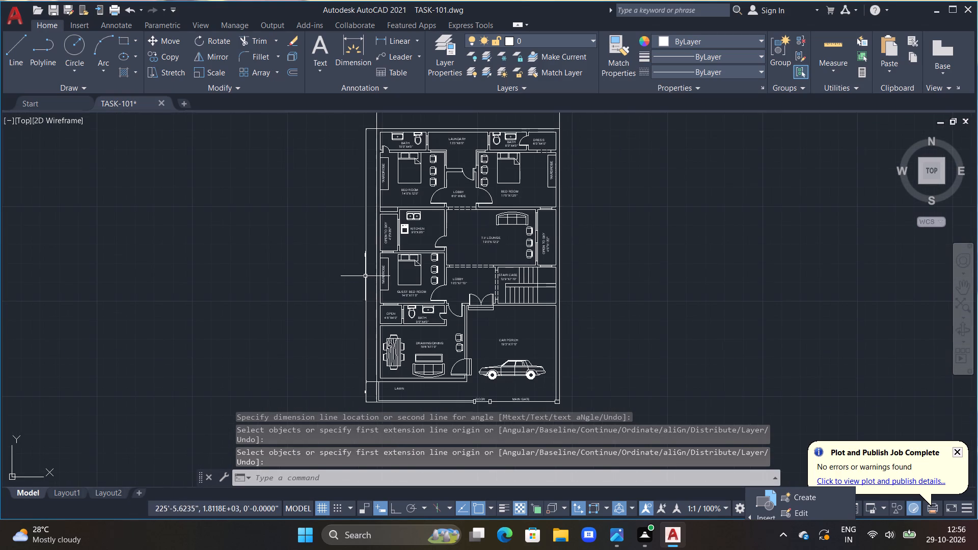
left_click_drag(365, 272, 357, 272)
left_click(361, 400)
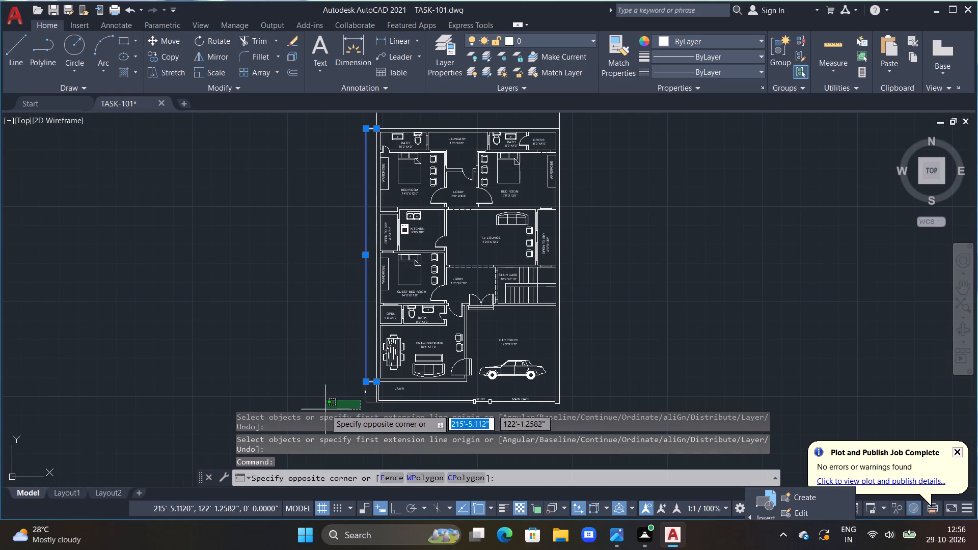
left_click(366, 400)
left_click_drag(367, 397, 352, 397)
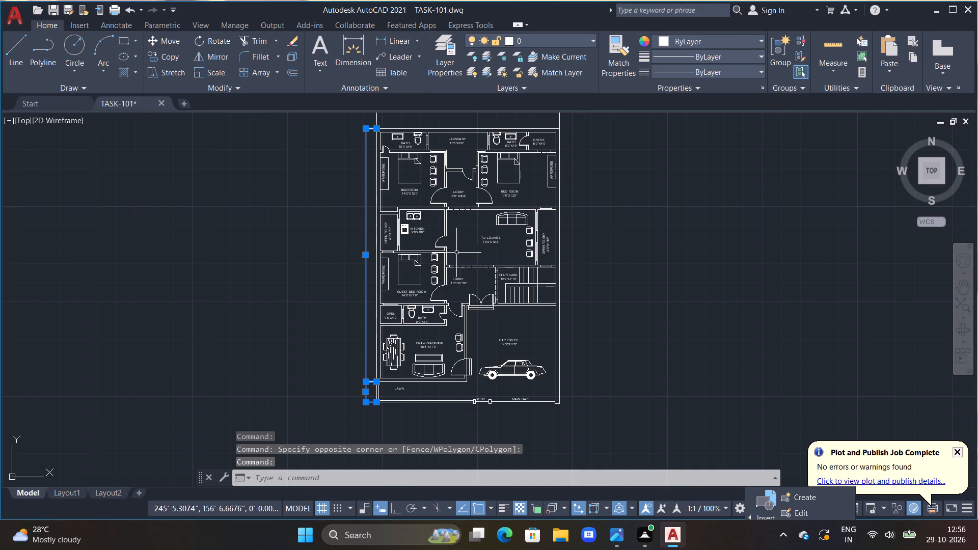
scroll(460, 223, "down", 2)
scroll(448, 172, "up", 2)
left_click(475, 189)
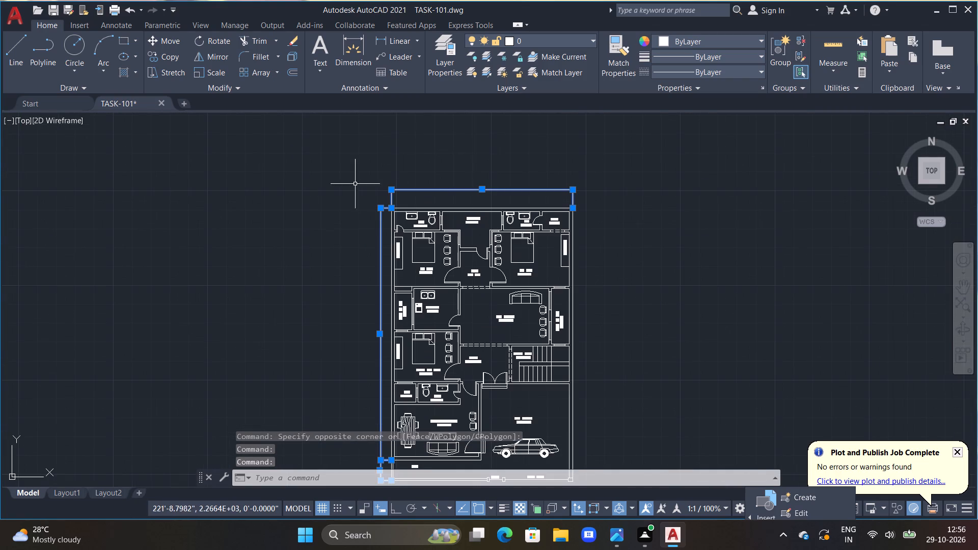
right_click(153, 140)
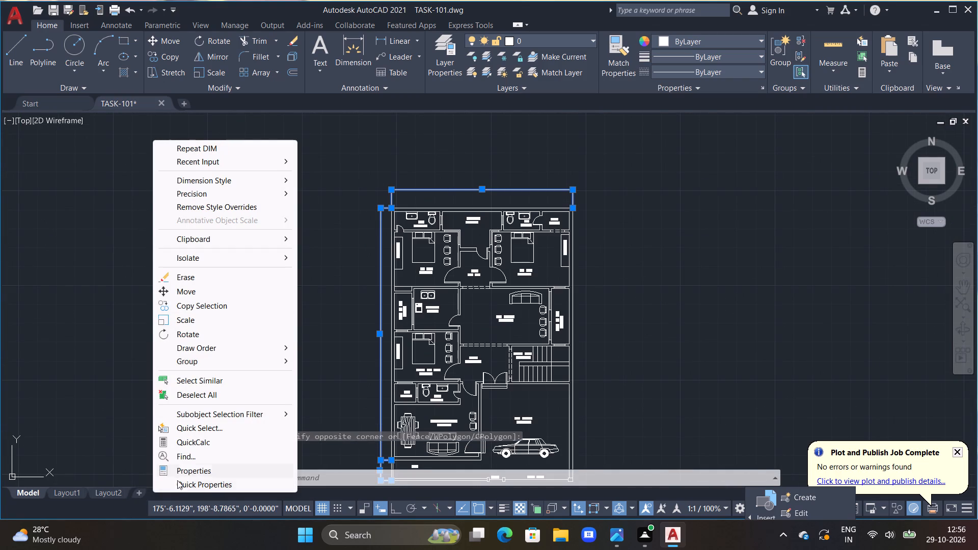
double_click(191, 472)
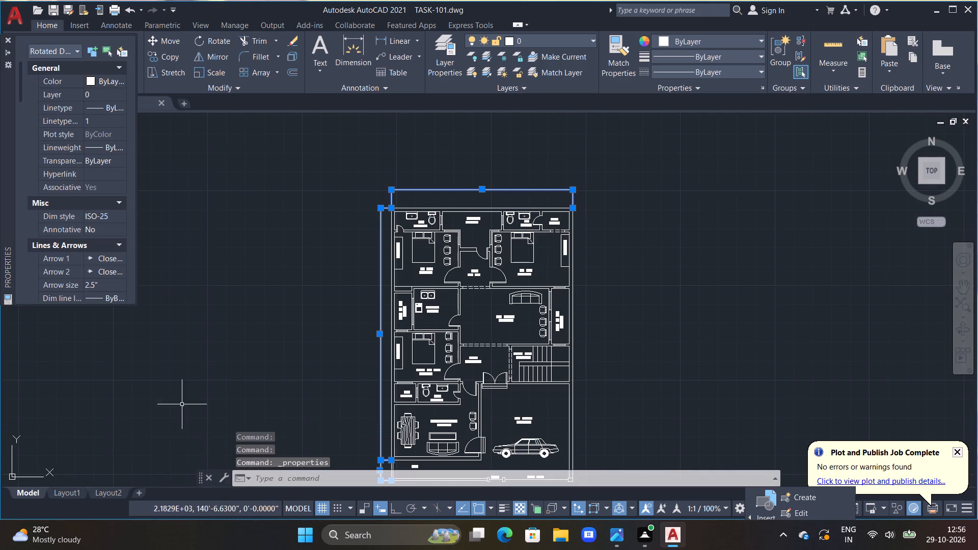
scroll(98, 273, "down", 11)
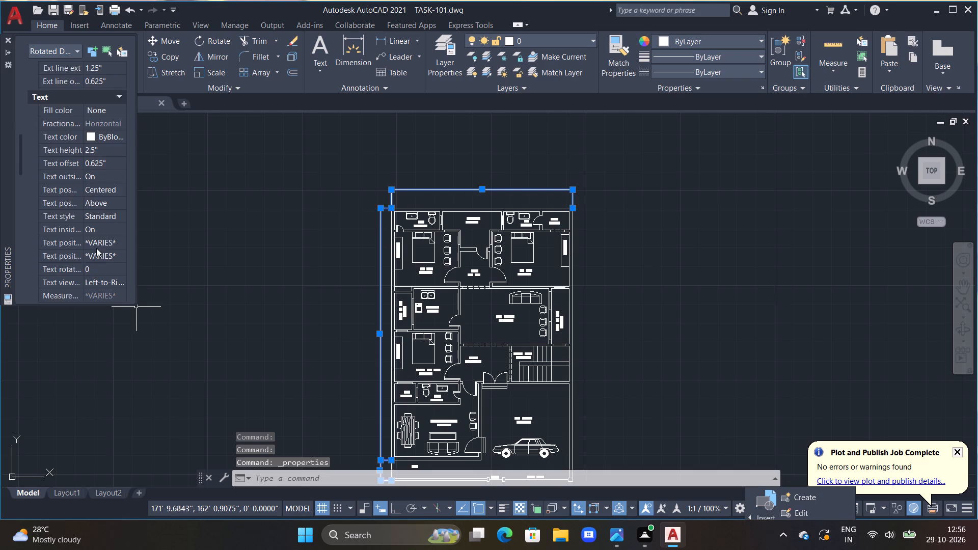
left_click(99, 152)
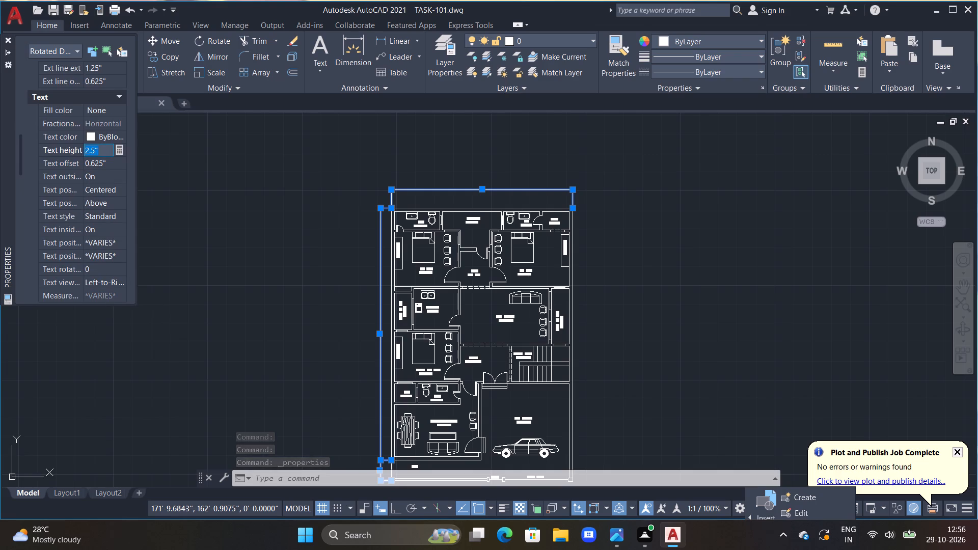
key("BackSpace")
type("6\"")
key("Return")
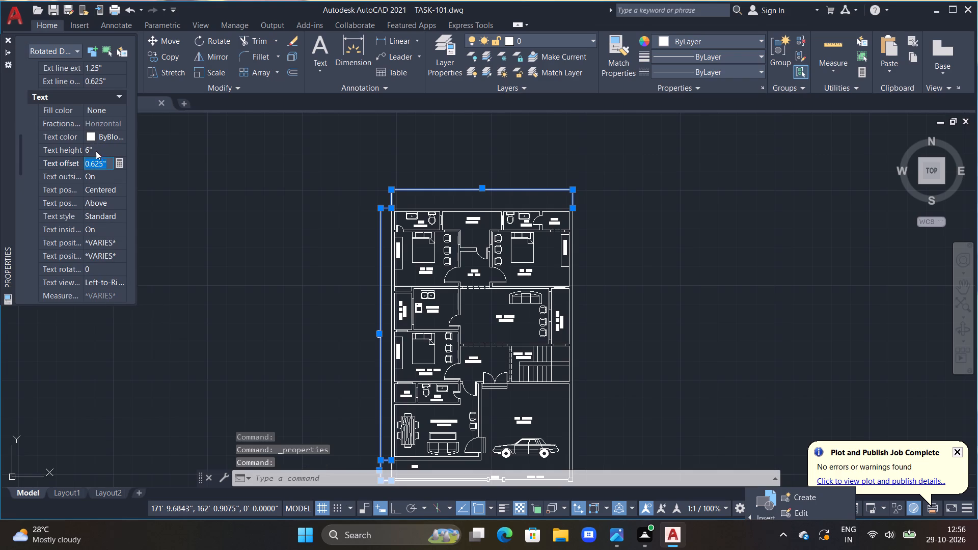
left_click(9, 39)
key("Escape")
key("Escape")
Dimension the plan's overall depth along the right outer wall, from upper to lower corner, placing the dimension line outside the wall.
scroll(595, 239, "down", 1)
scroll(583, 236, "up", 4)
scroll(402, 161, "down", 4)
middle_click_drag(402, 174, 407, 176)
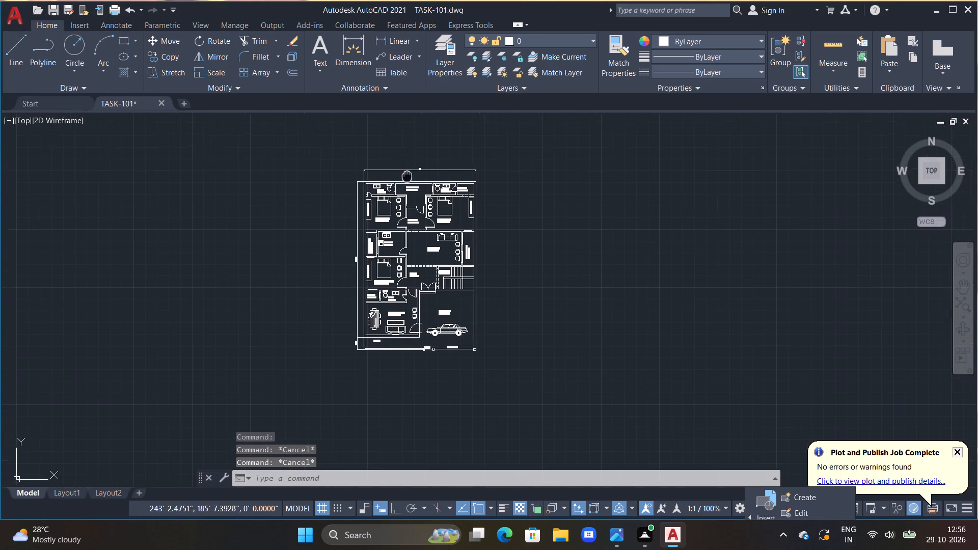
middle_click_drag(407, 176, 457, 141)
middle_click_drag(485, 251, 506, 187)
middle_click_drag(555, 236, 466, 304)
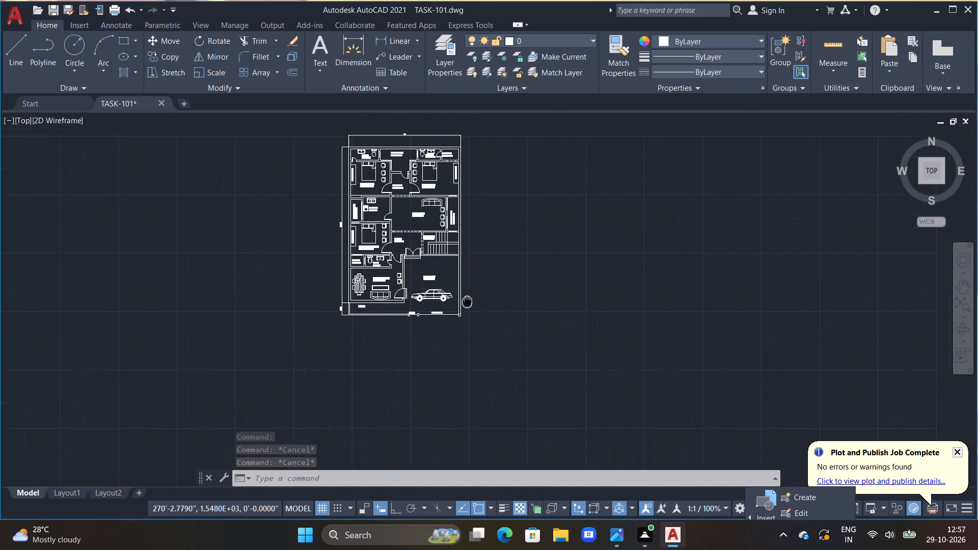
middle_click_drag(466, 304, 466, 321)
key("Escape")
scroll(442, 159, "up", 2)
scroll(442, 159, "down", 1)
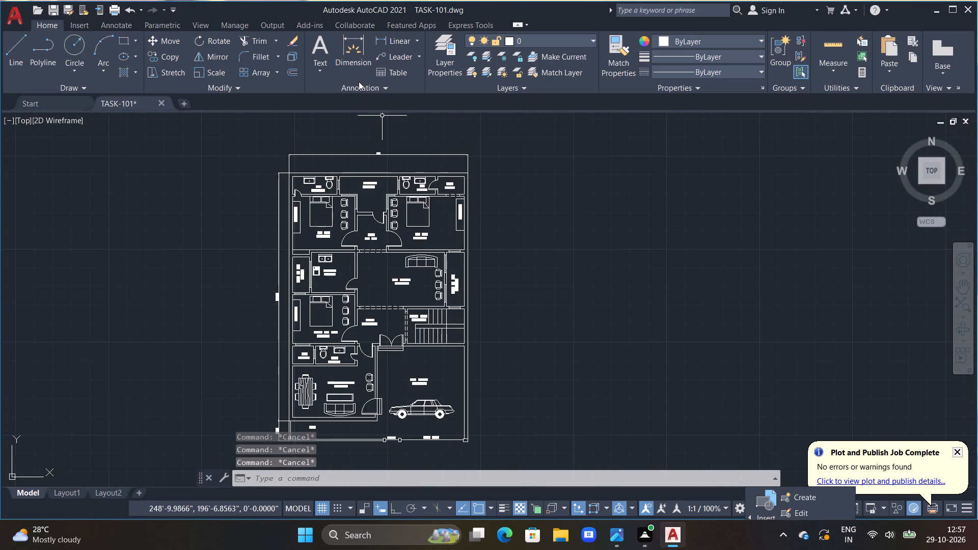
left_click(351, 37)
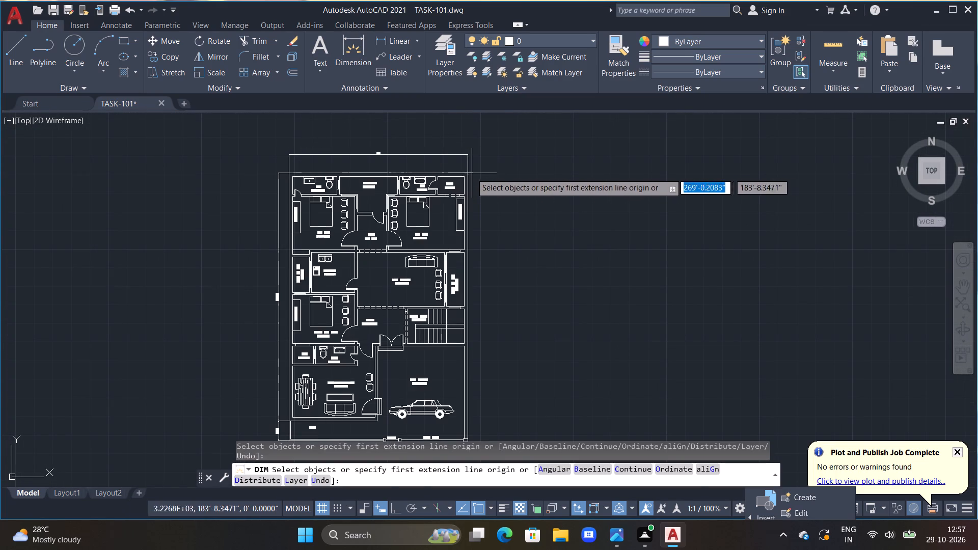
double_click(466, 172)
middle_click_drag(514, 344, 477, 221)
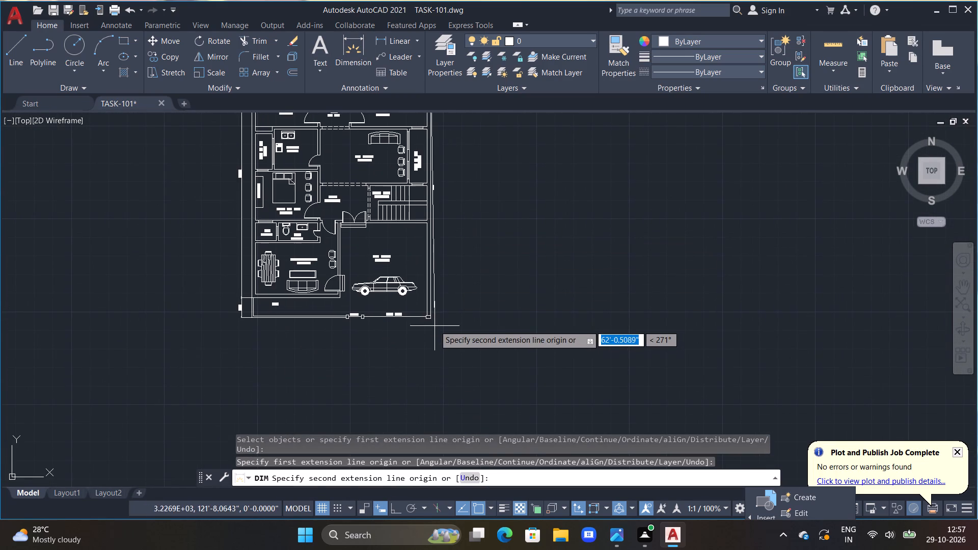
left_click(431, 321)
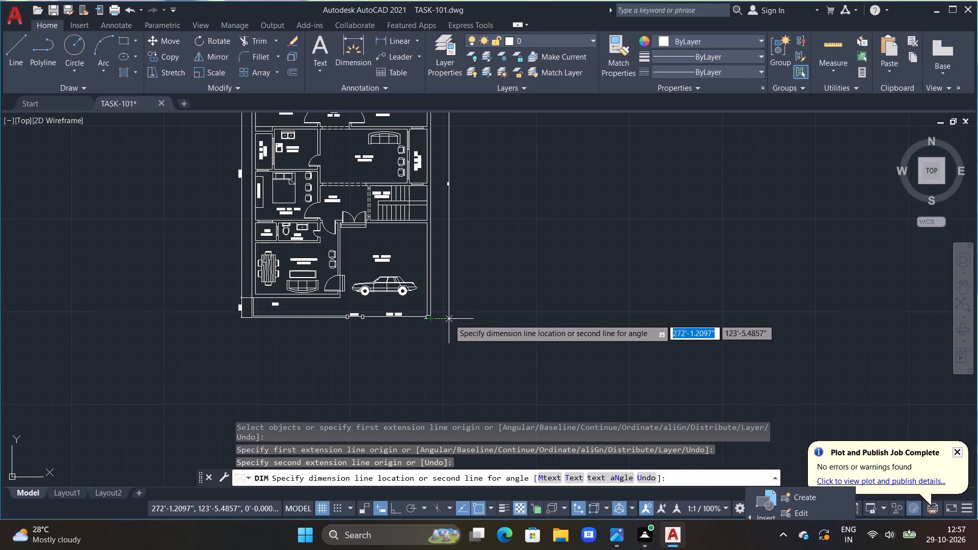
left_click(449, 318)
scroll(443, 189, "up", 3)
scroll(475, 221, "up", 1)
key("Escape")
key("Escape")
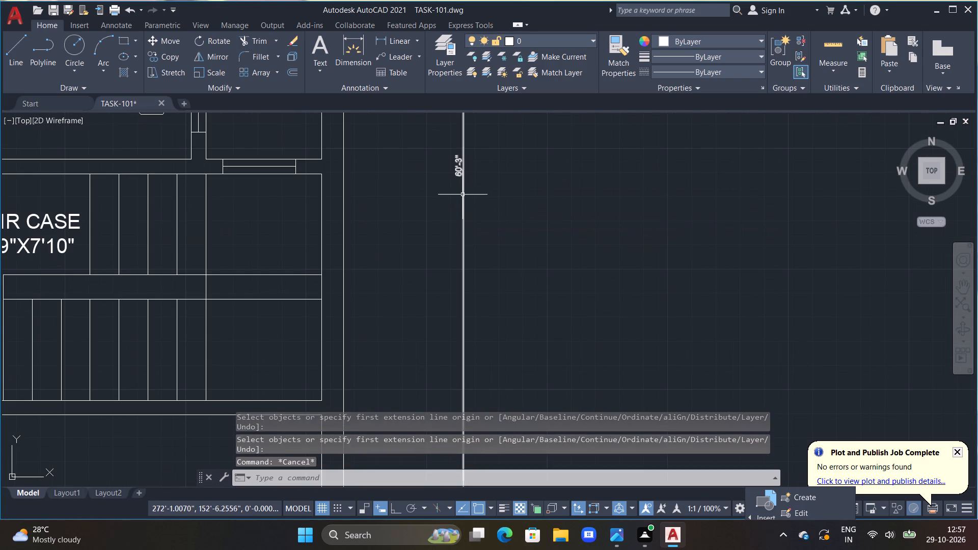
Override the text of the overall depth dimension beside the right outer wall with 60'.
double_click(459, 170)
scroll(456, 169, "up", 3)
double_click(456, 169)
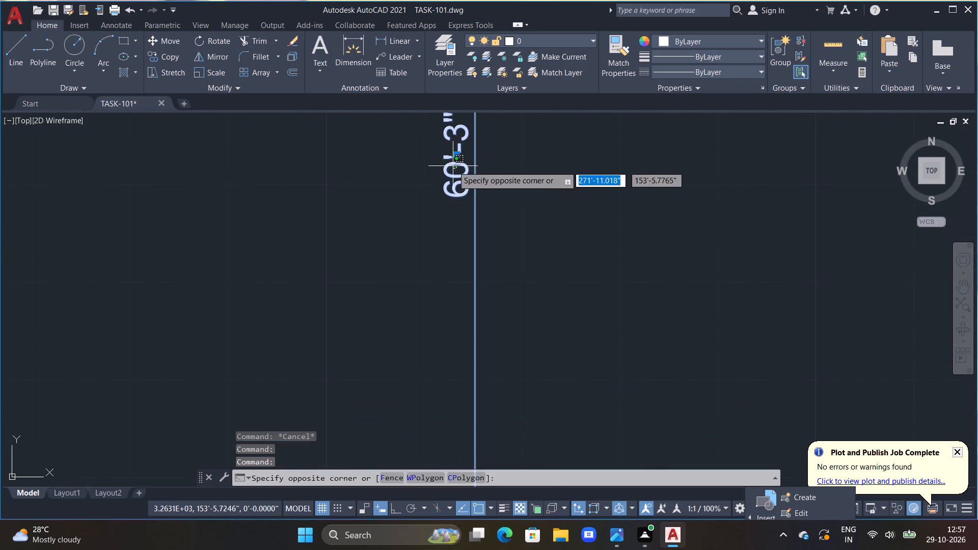
double_click(452, 166)
key("BackSpace")
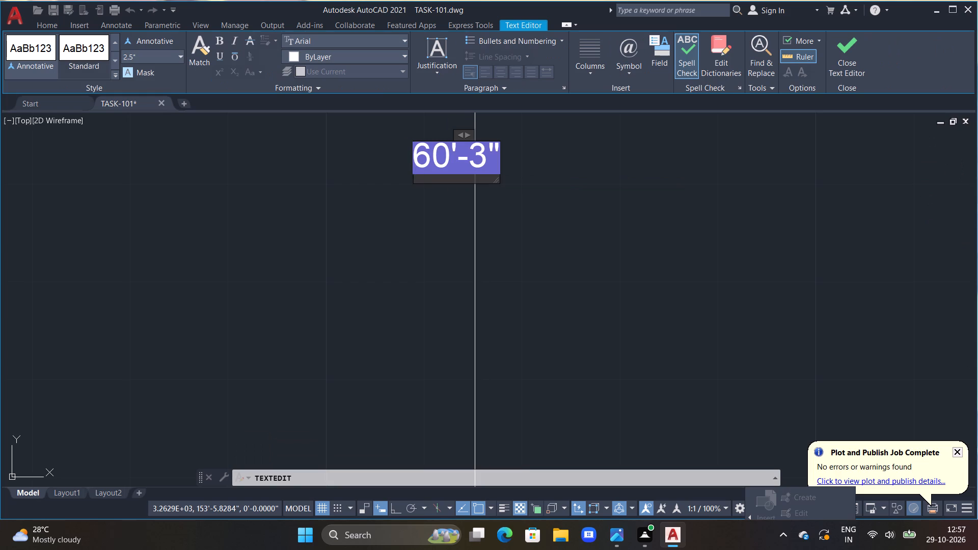
key("0")
key("Right")
key("BackSpace")
key("BackSpace")
type("60")
key("apostrophe")
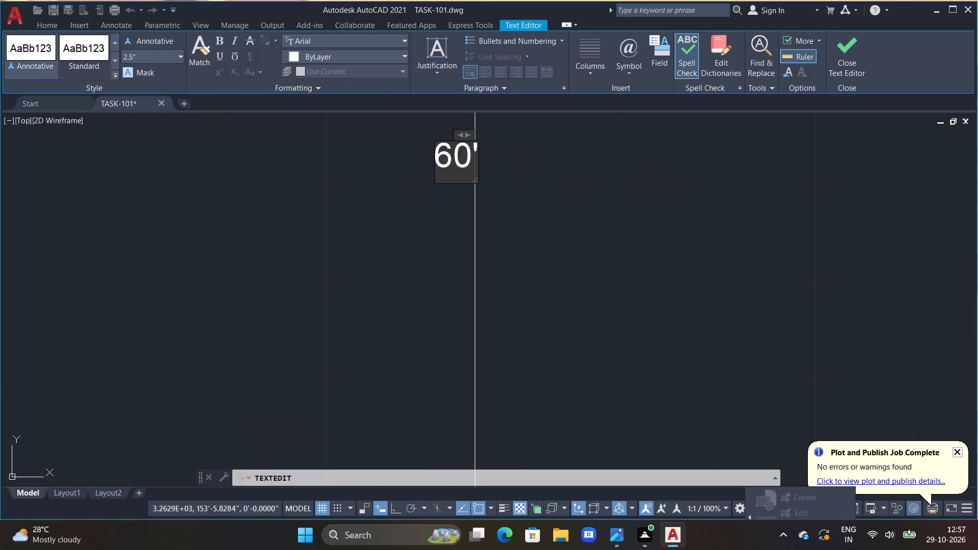
key("Escape")
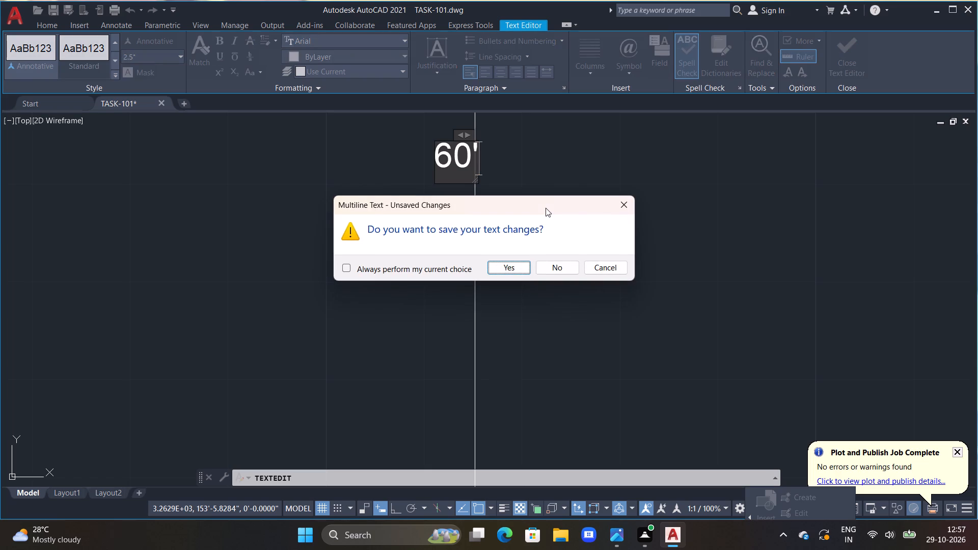
double_click(624, 204)
left_click(585, 215)
scroll(585, 216, "down", 8)
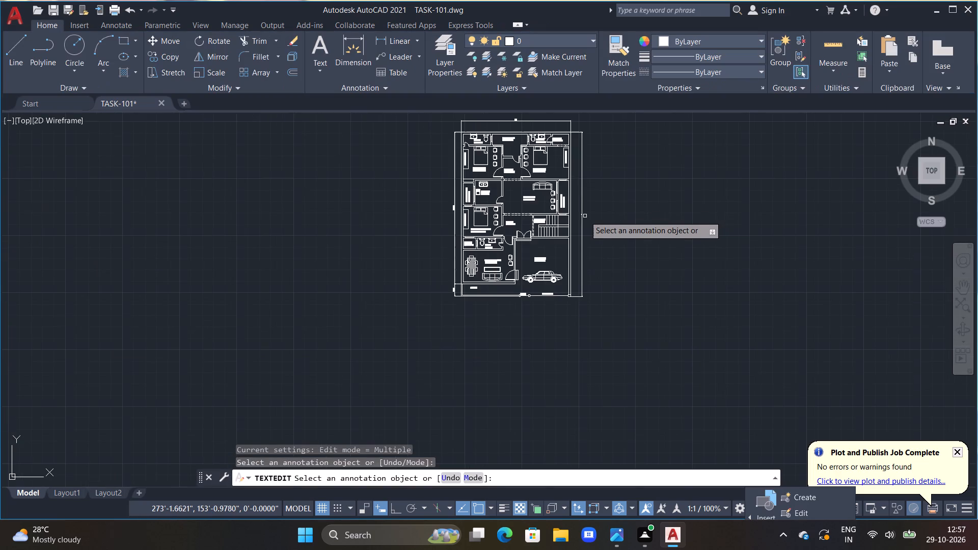
key("Escape")
Set the text height of the overall depth dimension beside the right outer wall to 6" in its properties.
double_click(579, 202)
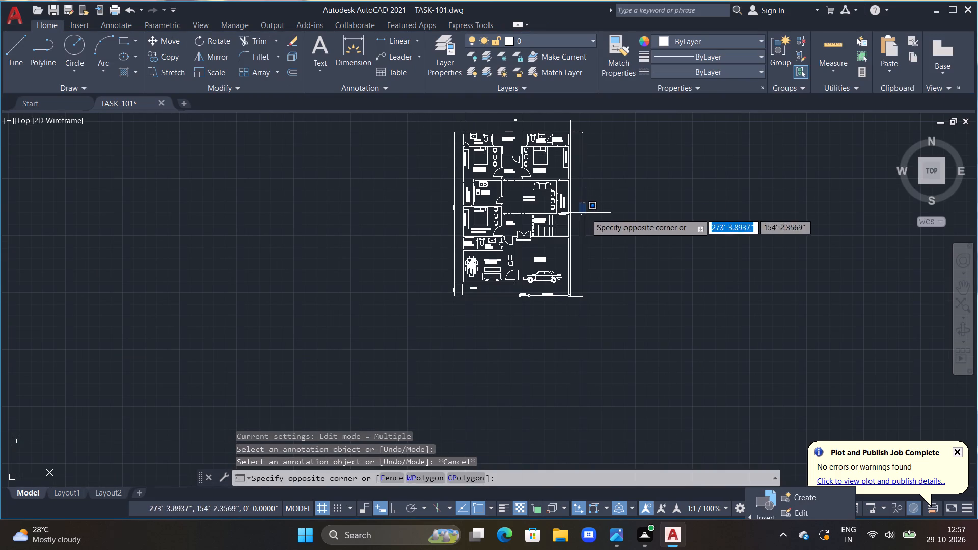
double_click(586, 214)
left_click(581, 216)
right_click(607, 222)
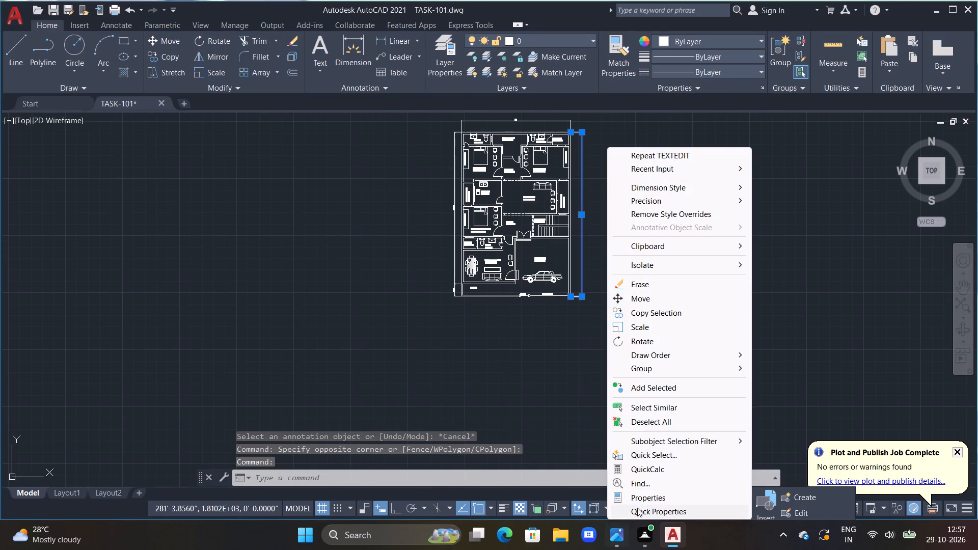
left_click(643, 501)
scroll(69, 245, "down", 8)
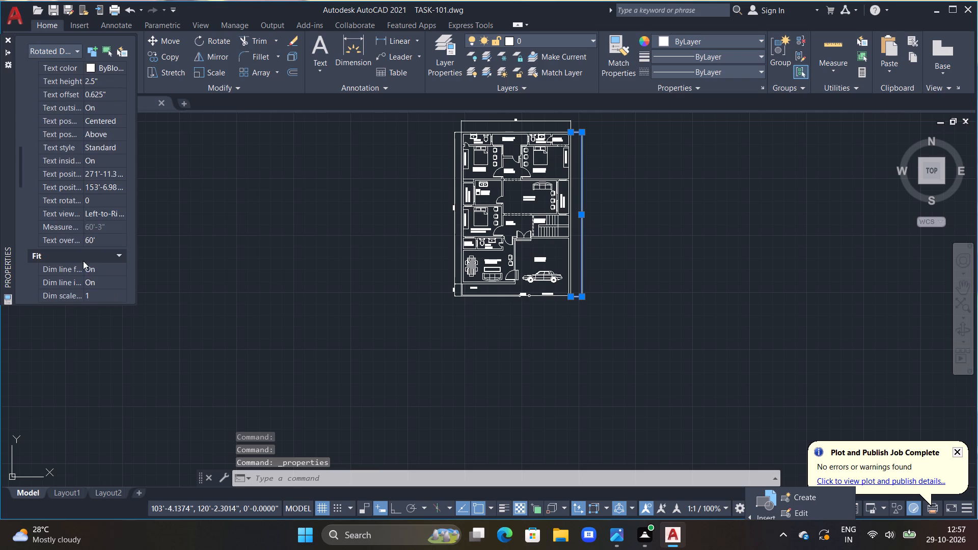
left_click(106, 81)
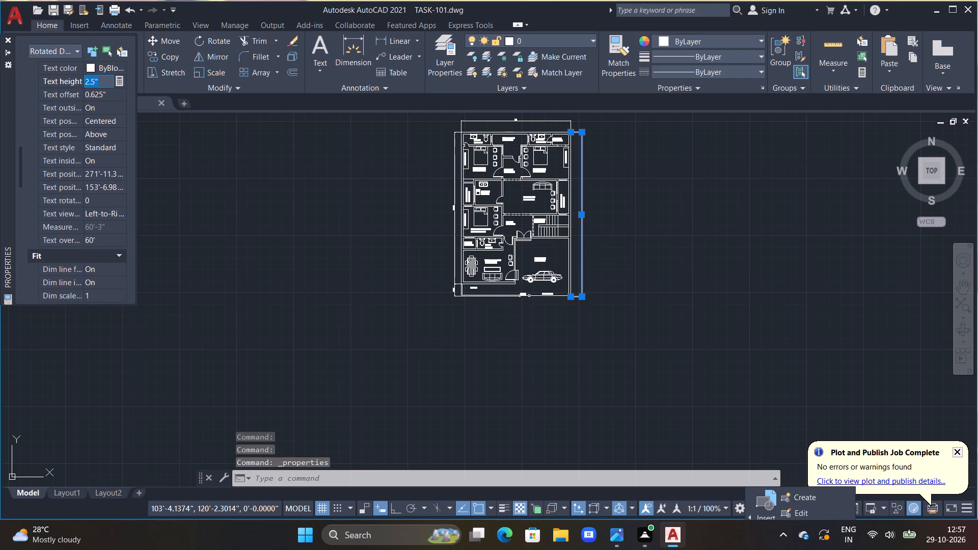
key("BackSpace")
type("6\"")
key("Return")
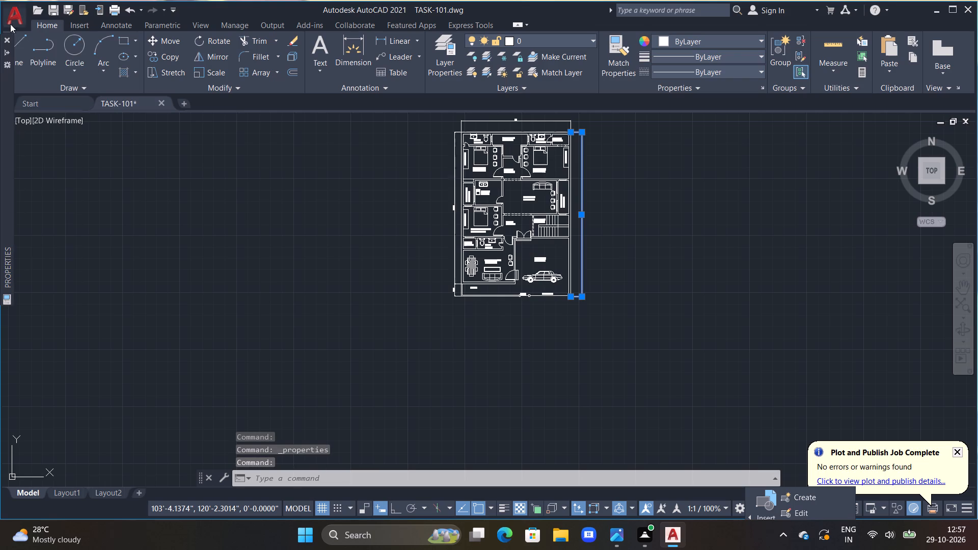
key("Escape")
middle_click_drag(337, 304, 342, 354)
key("Escape")
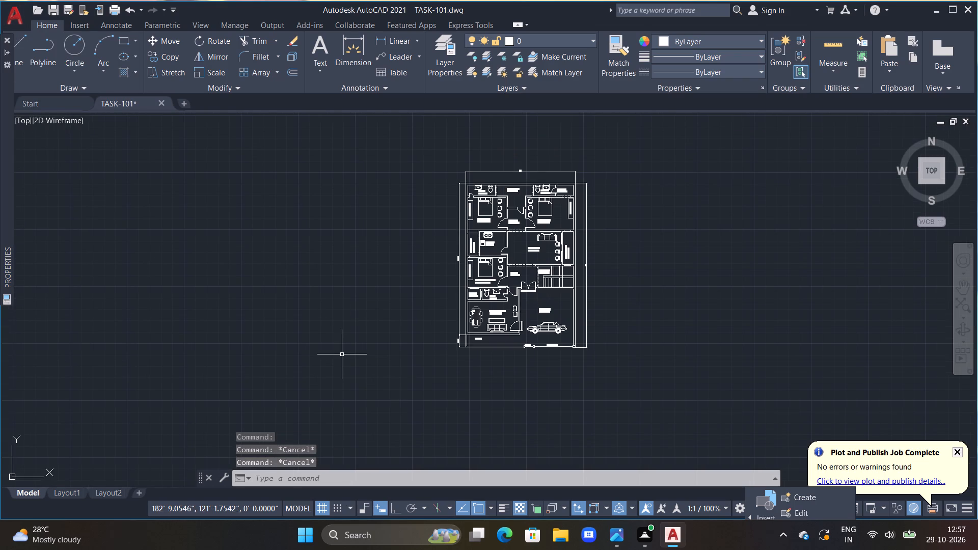
key("Escape")
Save the dimensioned TASK-101 drawing under its existing name.
key("ctrl+s")
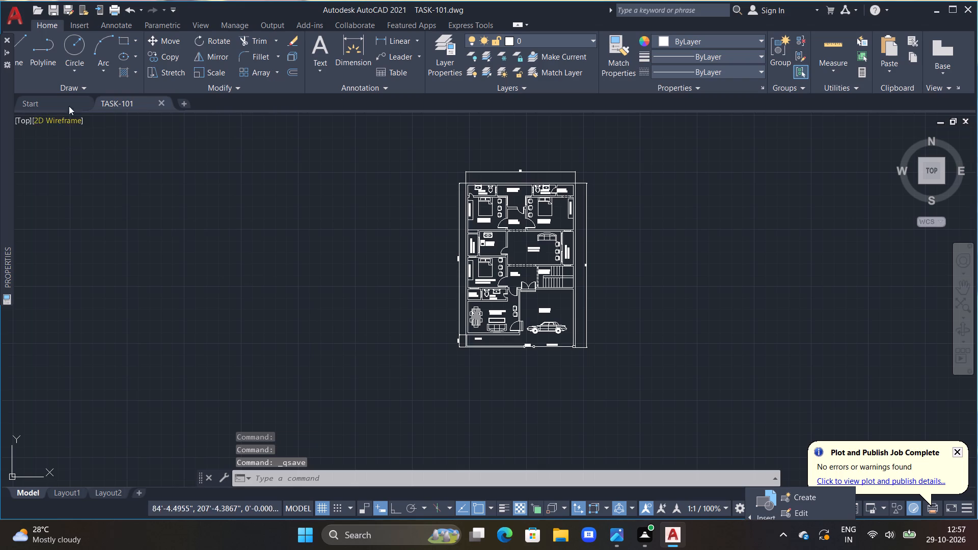
Save a copy of the drawing in the Documents folder as TASK-102.dwg.
left_click(6, 16)
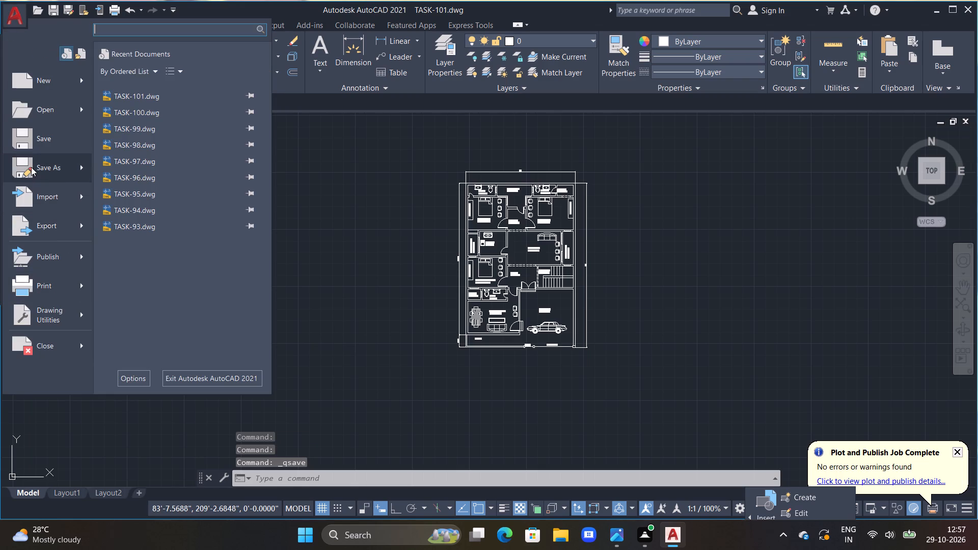
left_click(31, 167)
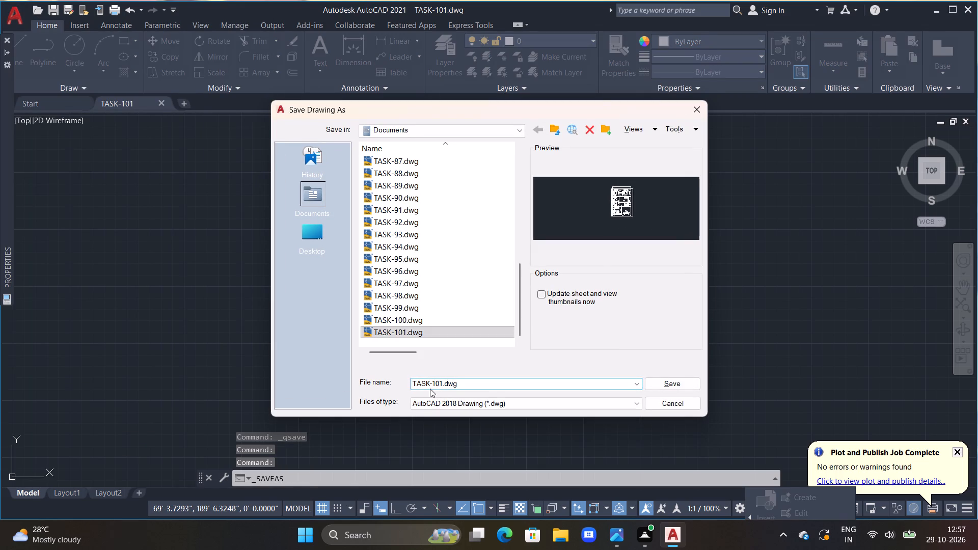
left_click(441, 384)
key("BackSpace")
key("Right")
key("Right")
key("Right")
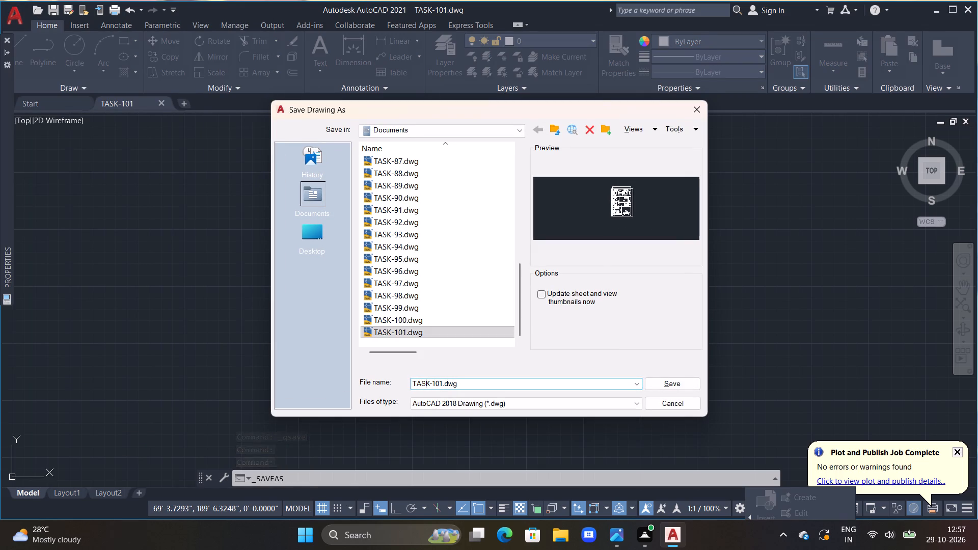
key("Right")
key("Right")
key("Right")
key("Right")
key("Right")
key("BackSpace")
key("2")
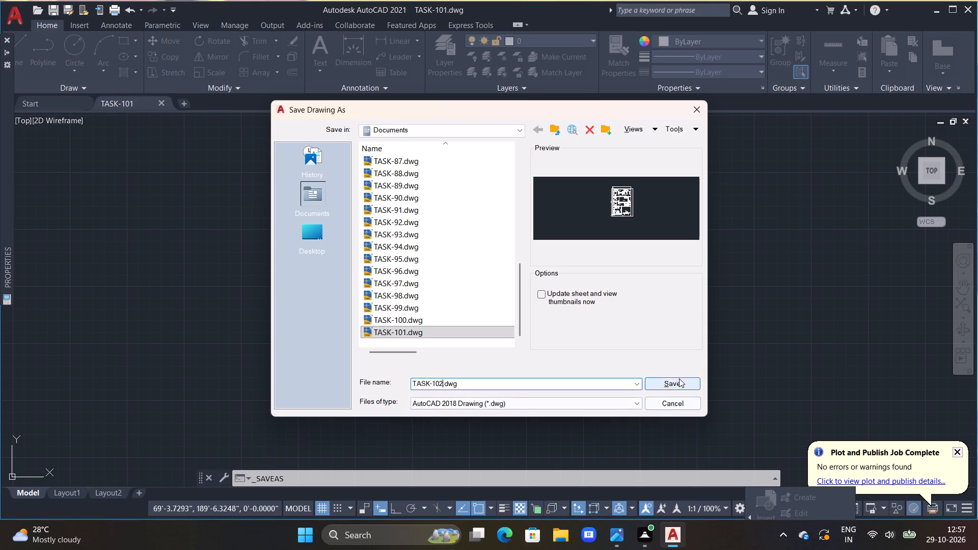
left_click(679, 378)
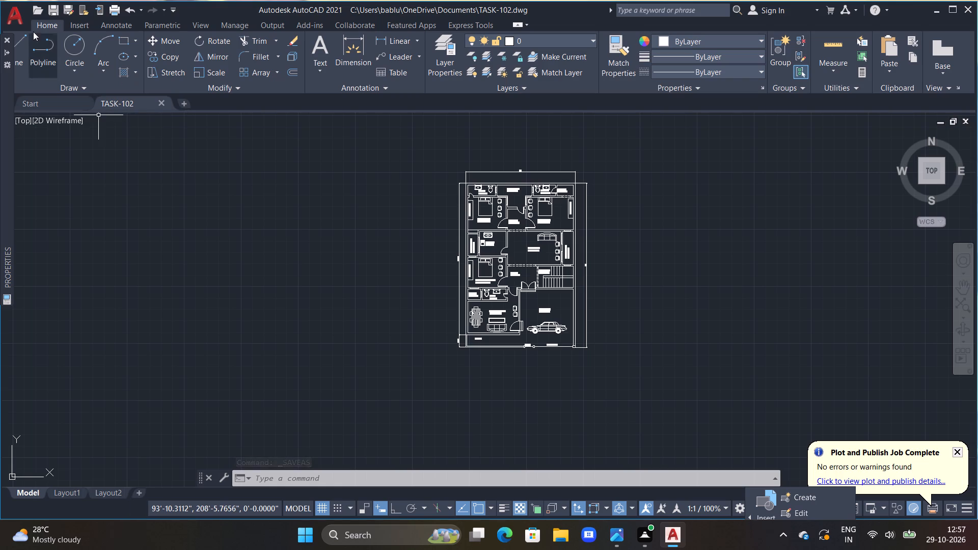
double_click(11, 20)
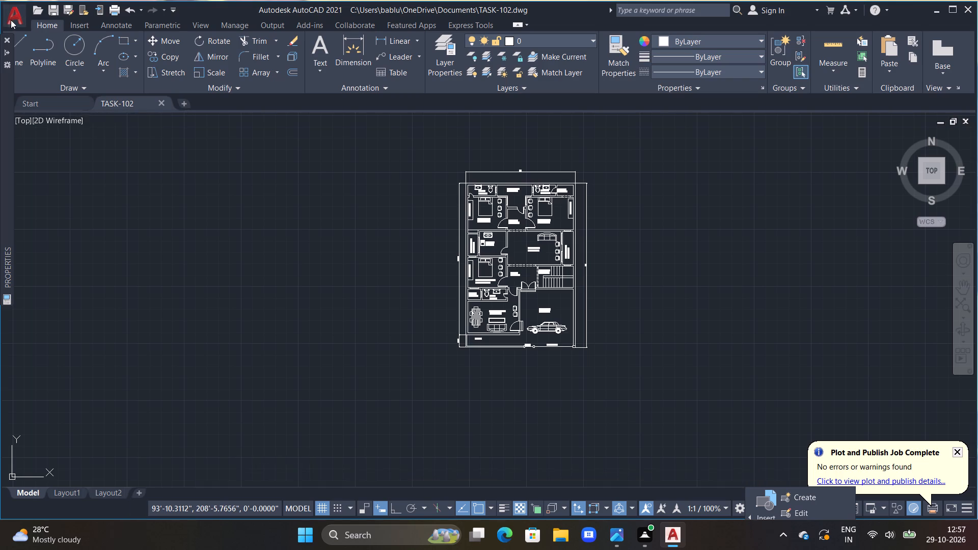
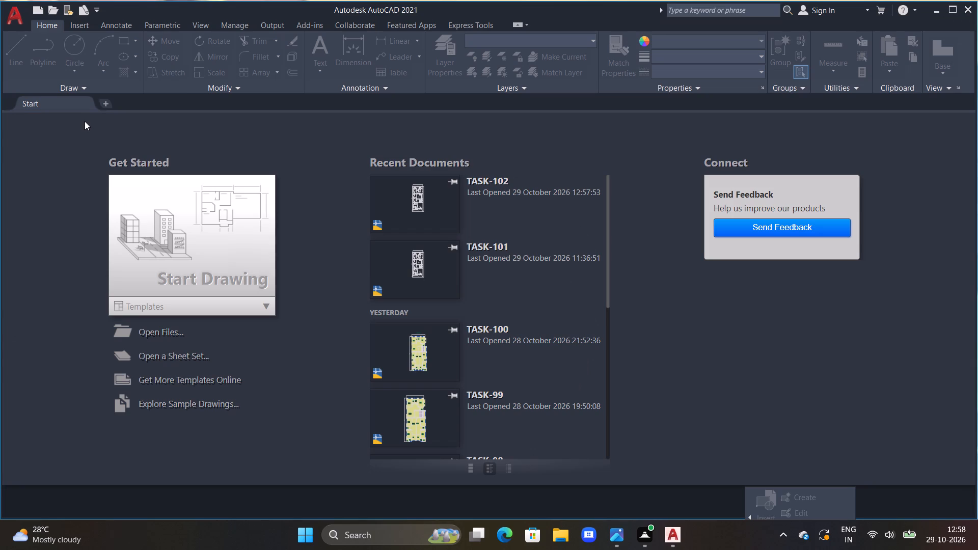
Open the recent drawing TASK-102.
double_click(406, 187)
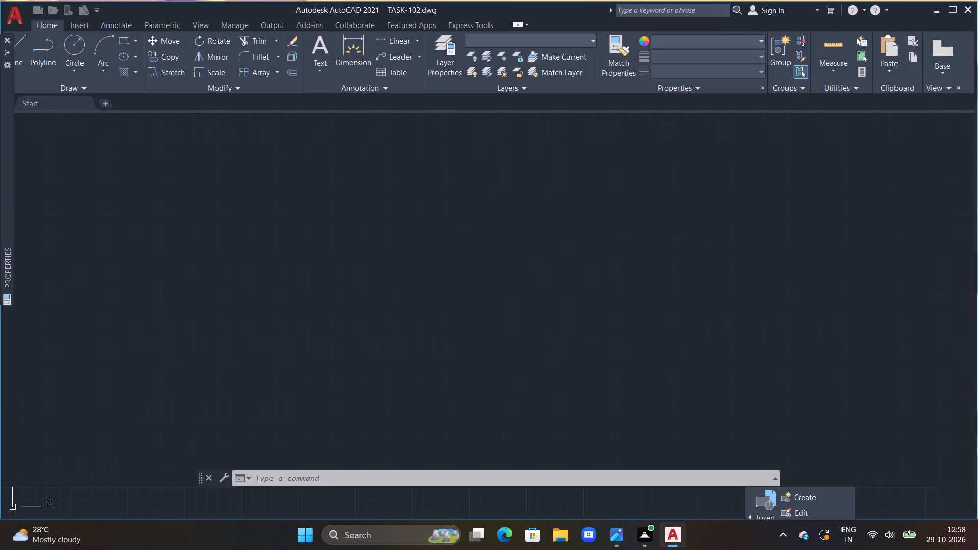
scroll(592, 282, "up", 2)
scroll(491, 238, "down", 1)
middle_click_drag(448, 223, 494, 325)
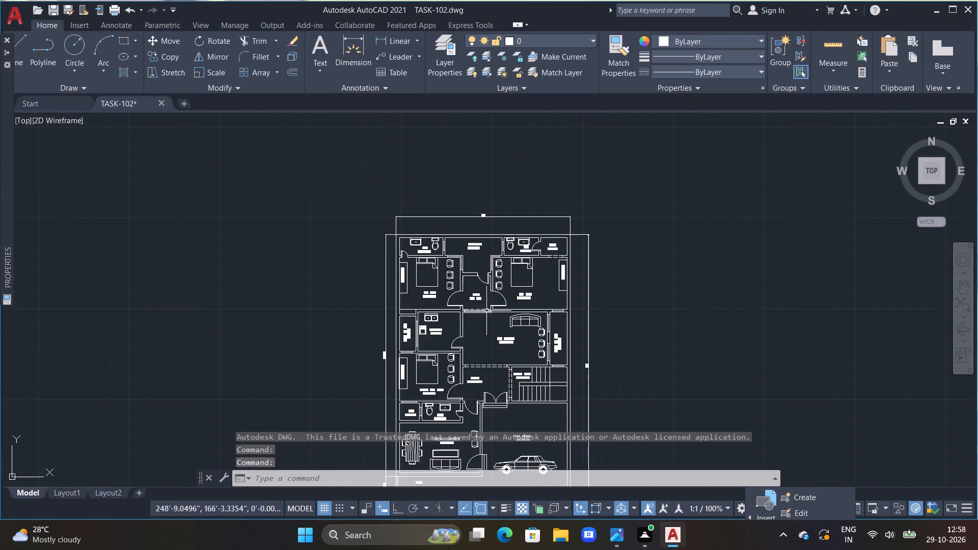
scroll(477, 296, "down", 1)
key("Escape")
middle_click_drag(463, 305, 414, 257)
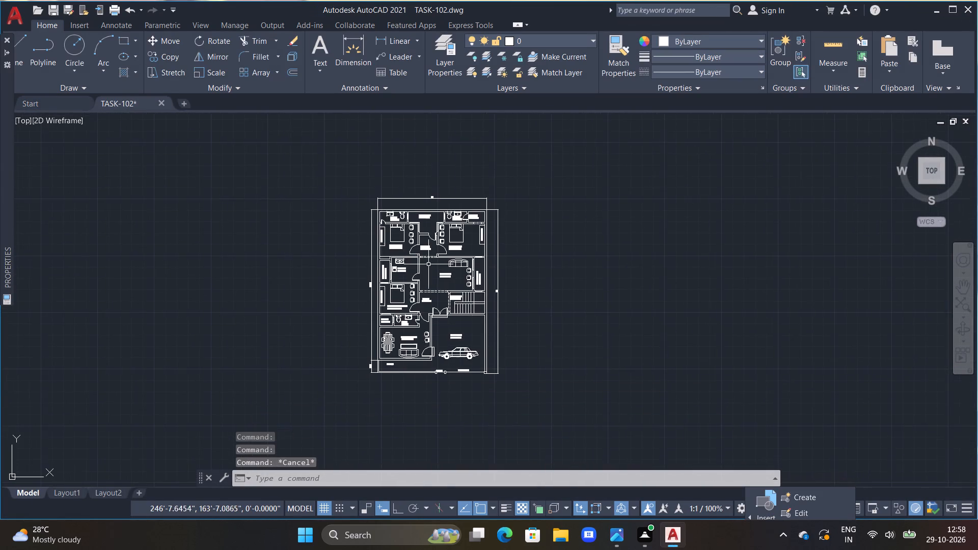
scroll(428, 263, "up", 1)
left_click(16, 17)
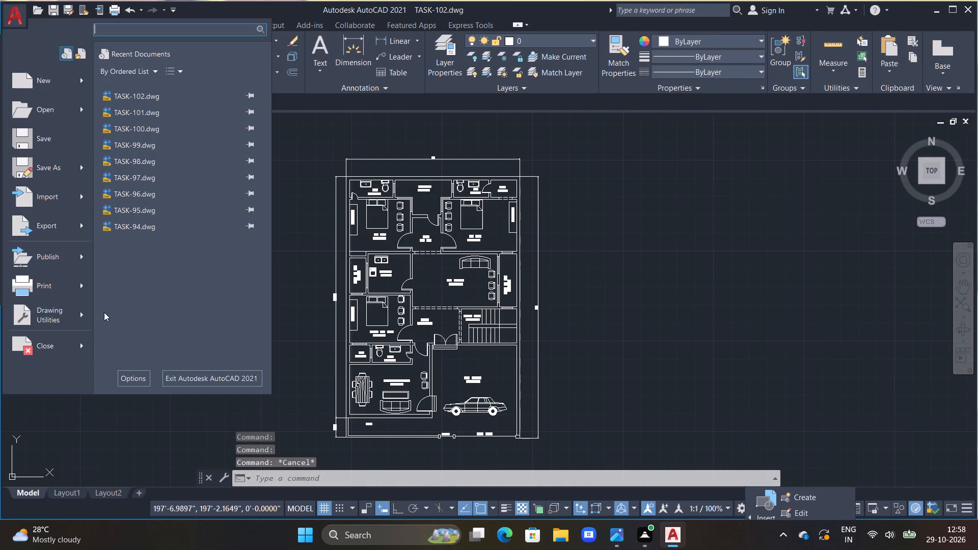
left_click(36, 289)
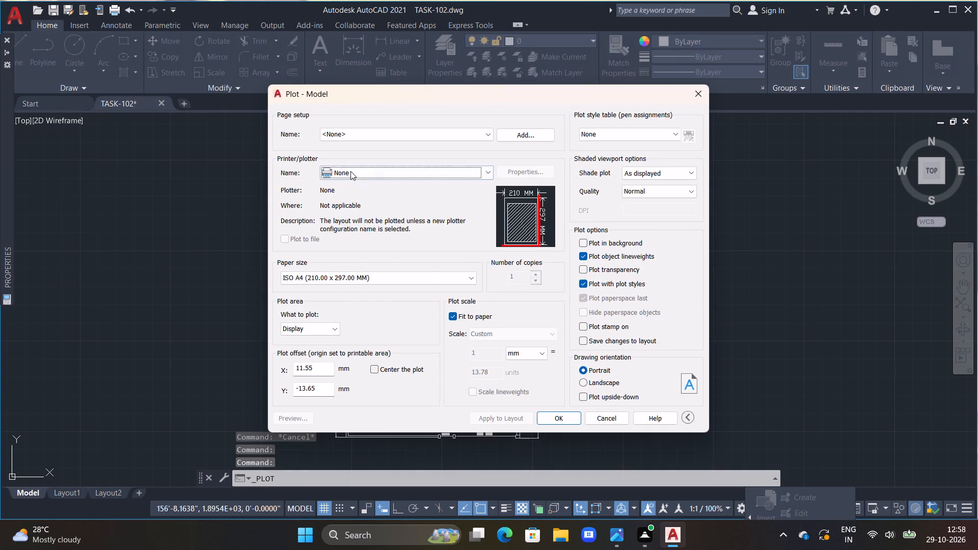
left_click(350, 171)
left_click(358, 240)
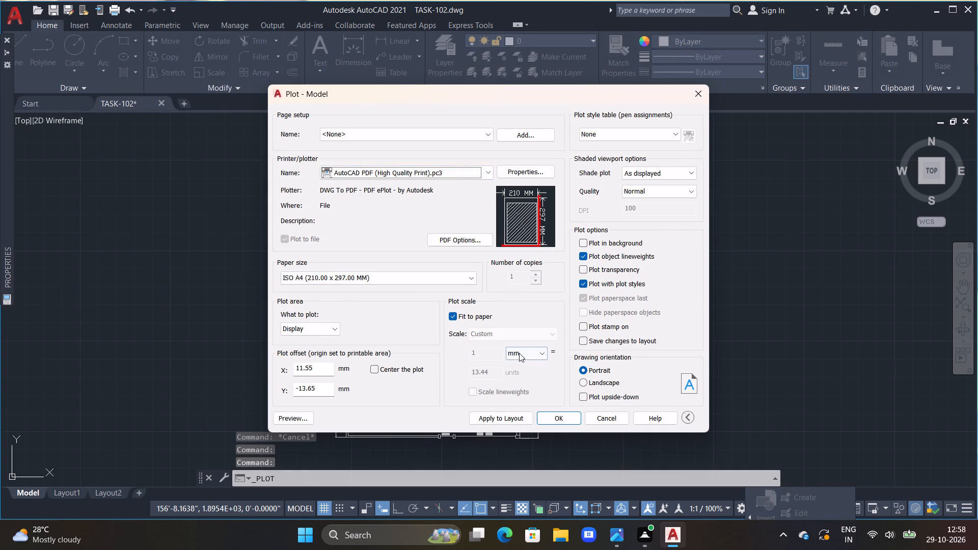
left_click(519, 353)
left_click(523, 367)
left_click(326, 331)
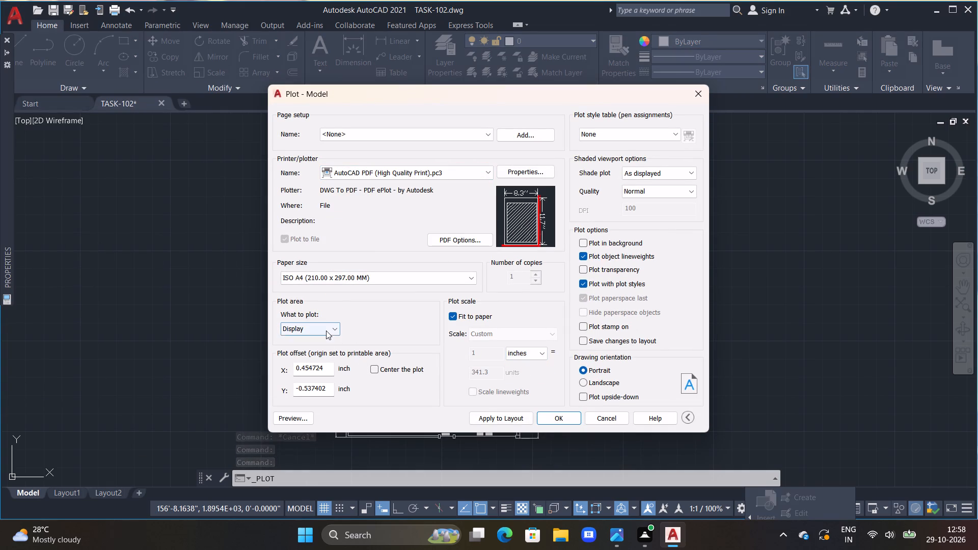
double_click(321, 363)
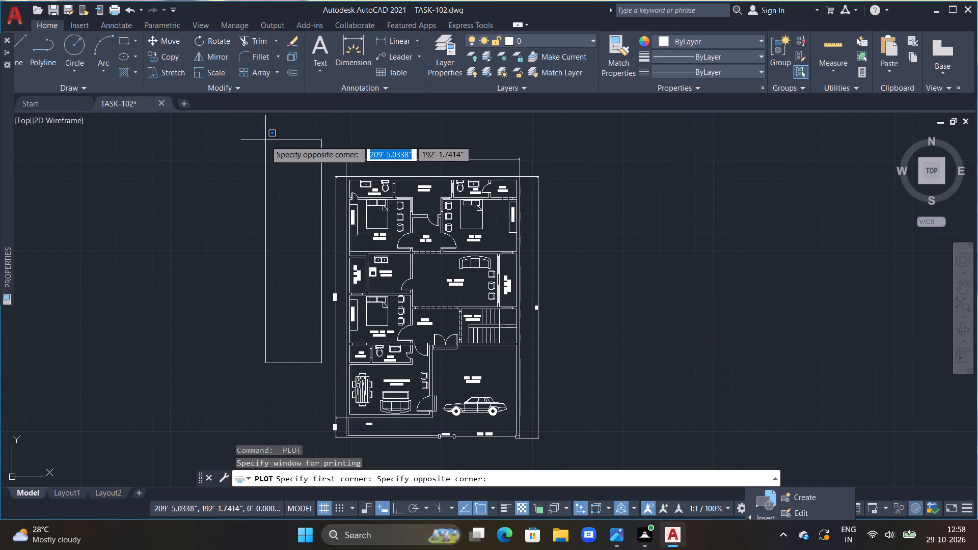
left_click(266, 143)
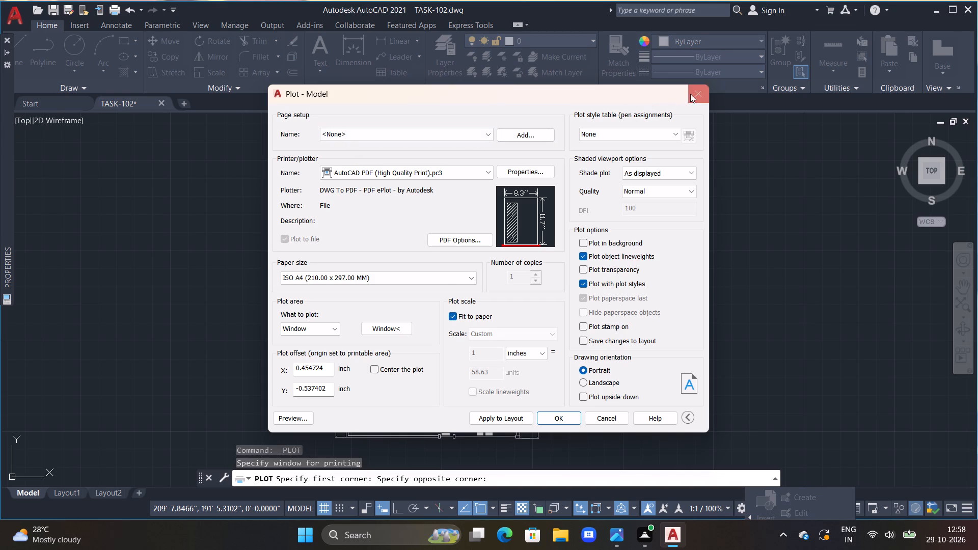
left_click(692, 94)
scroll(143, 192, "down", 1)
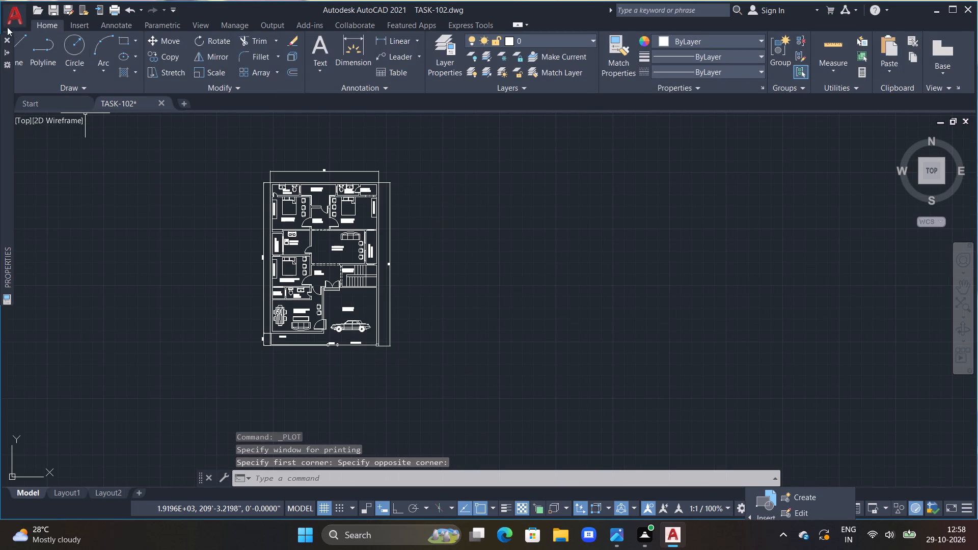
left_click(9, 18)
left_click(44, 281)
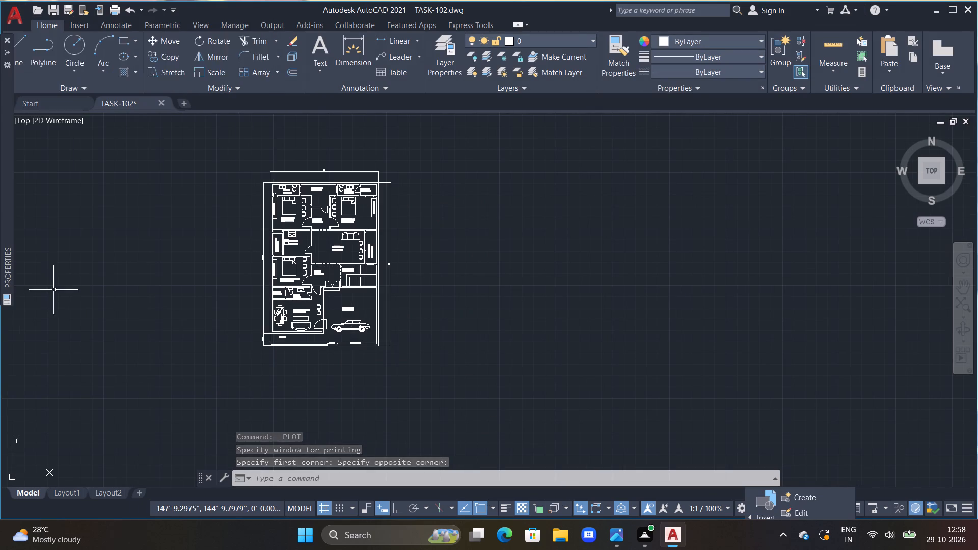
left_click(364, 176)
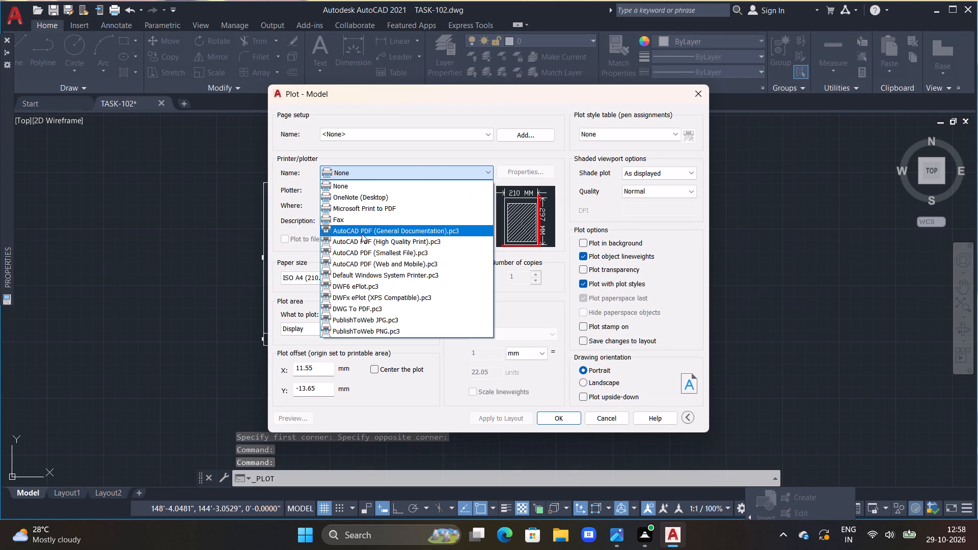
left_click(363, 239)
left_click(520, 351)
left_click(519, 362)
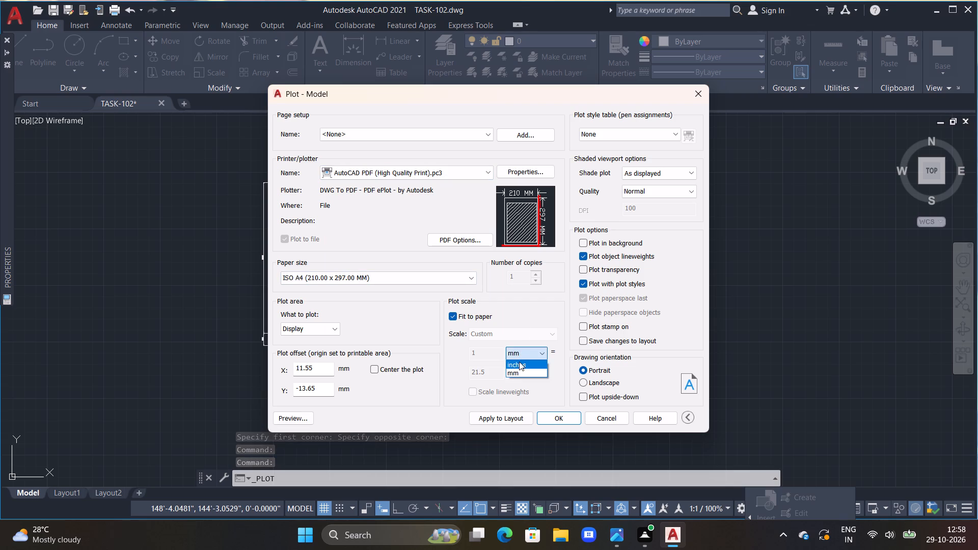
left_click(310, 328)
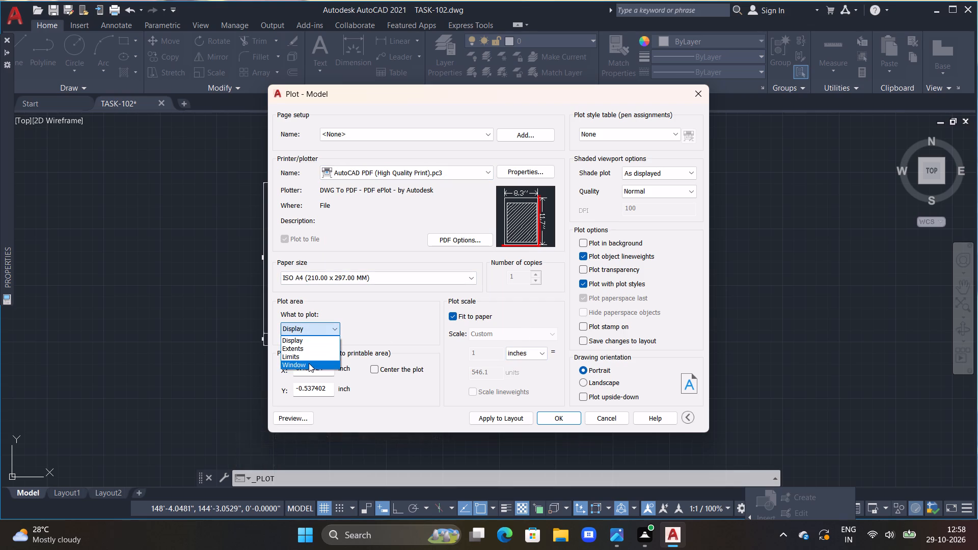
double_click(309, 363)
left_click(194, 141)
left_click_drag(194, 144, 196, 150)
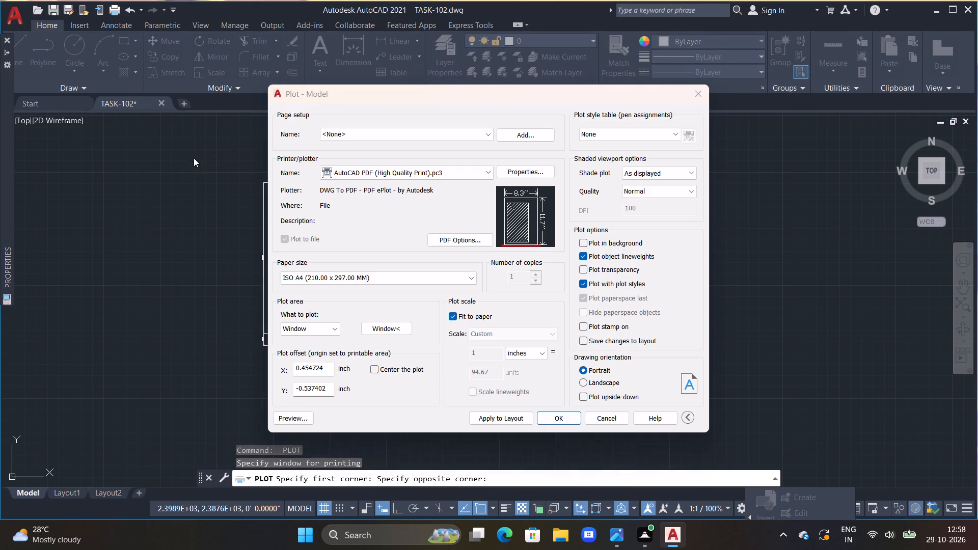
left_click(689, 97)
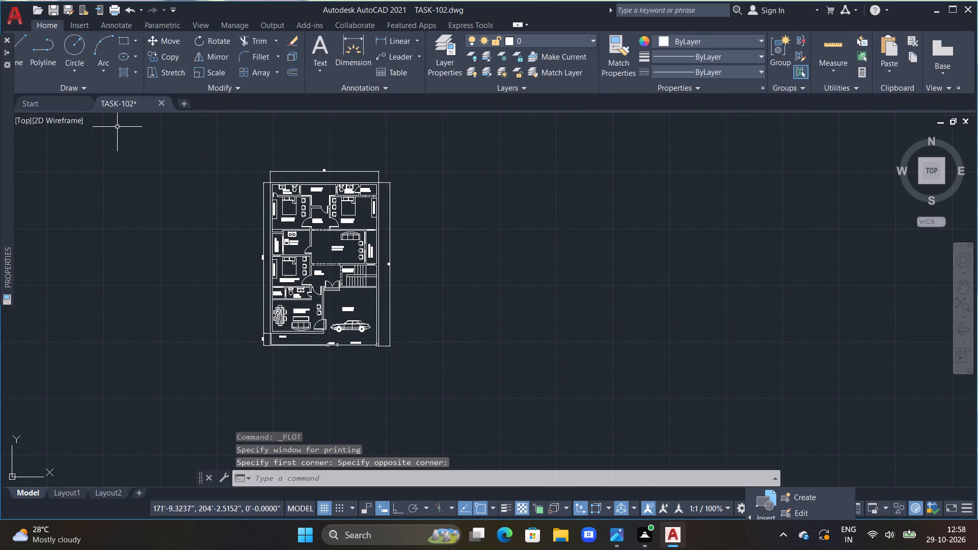
Start a plot of the model with the AutoCAD PDF (High Quality Print).pc3 plotter and the plot scale units in inches.
left_click(9, 20)
double_click(49, 288)
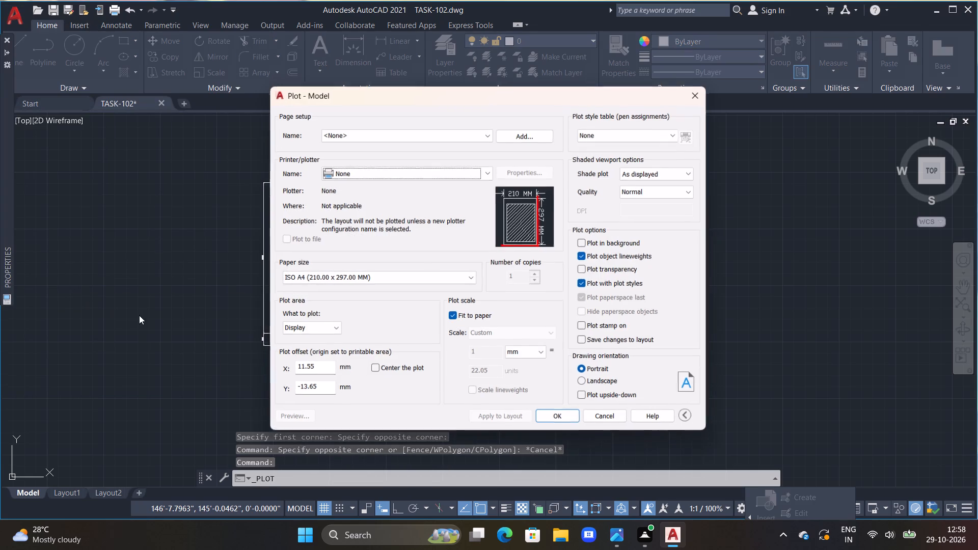
double_click(430, 171)
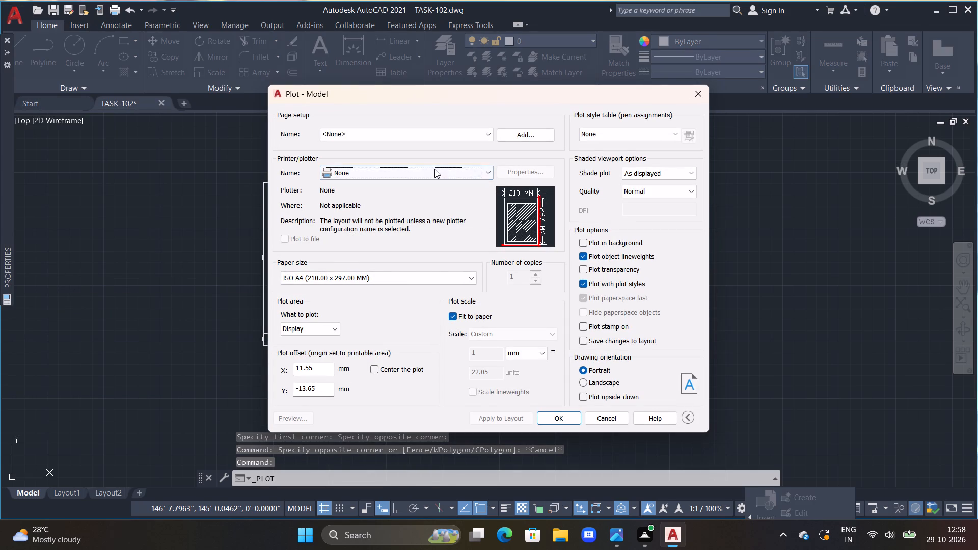
double_click(436, 167)
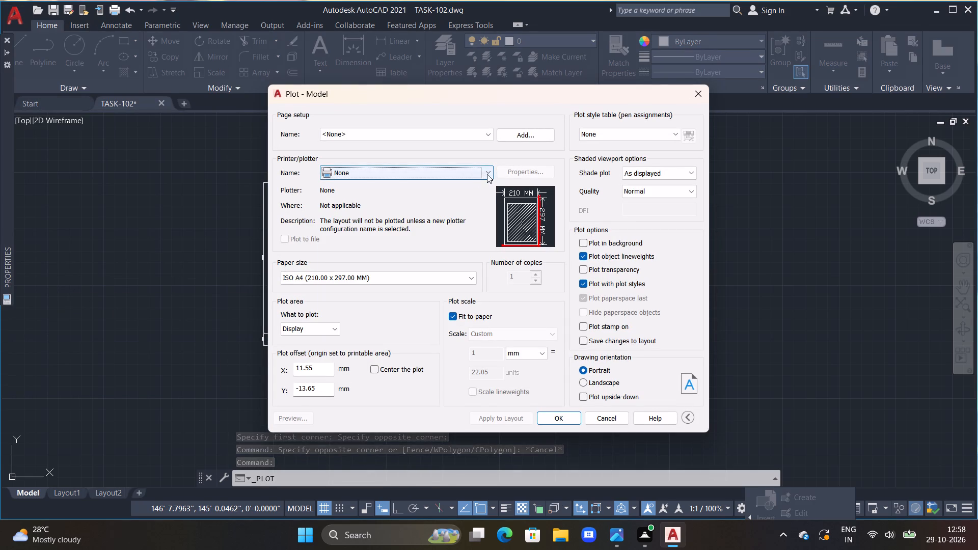
double_click(488, 174)
double_click(483, 170)
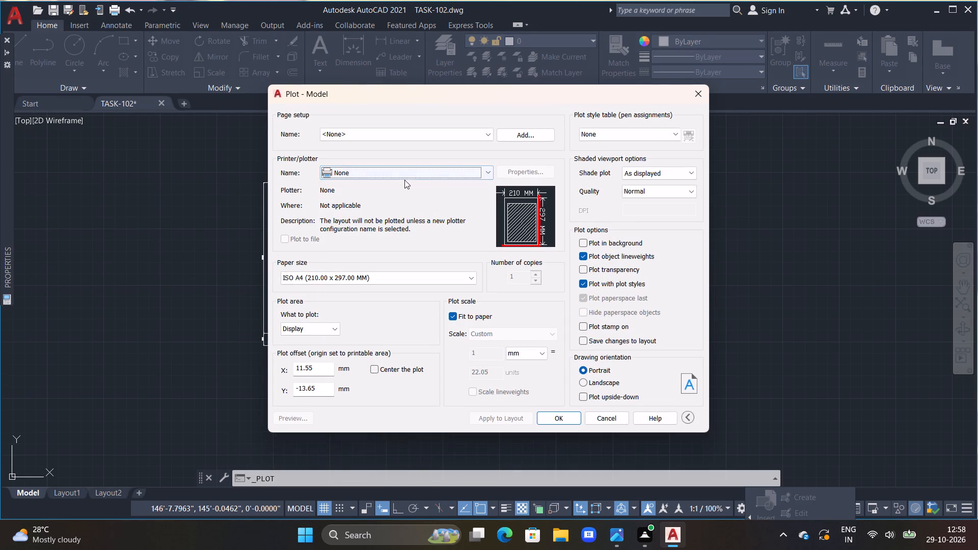
double_click(401, 179)
triple_click(401, 179)
left_click(401, 179)
left_click_drag(401, 179, 399, 193)
left_click(390, 243)
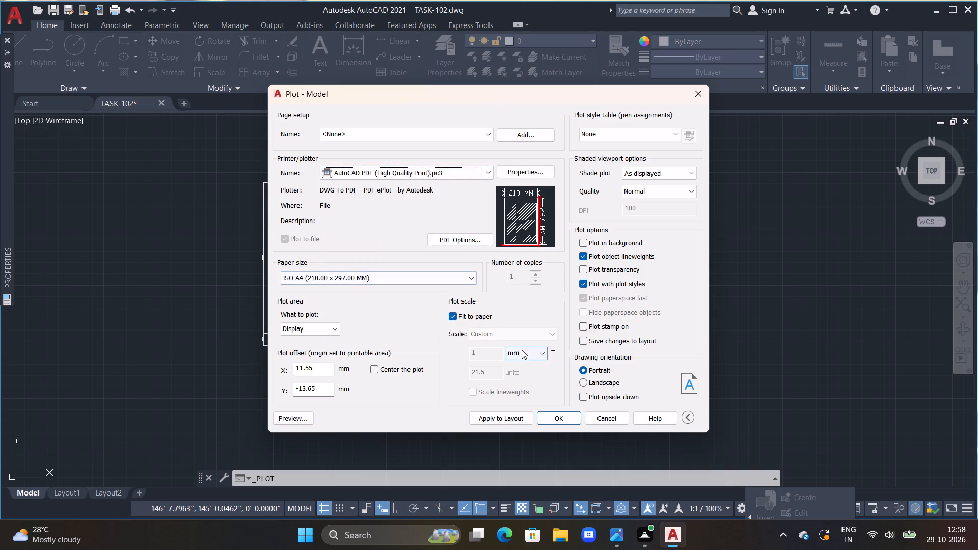
double_click(522, 350)
left_click(528, 356)
left_click(528, 366)
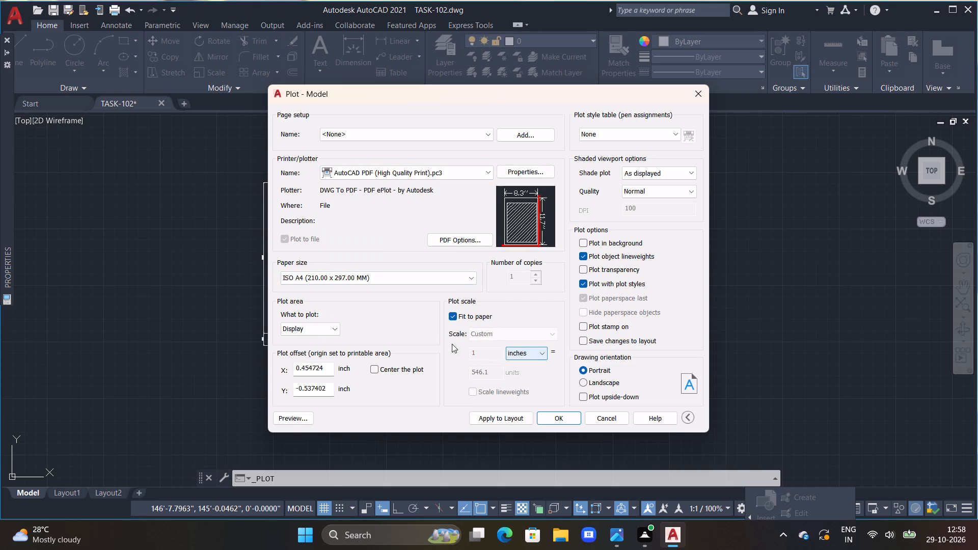
Set the plot area to a window enclosing the entire floor plan and its outer dimensions.
left_click(334, 333)
left_click(325, 364)
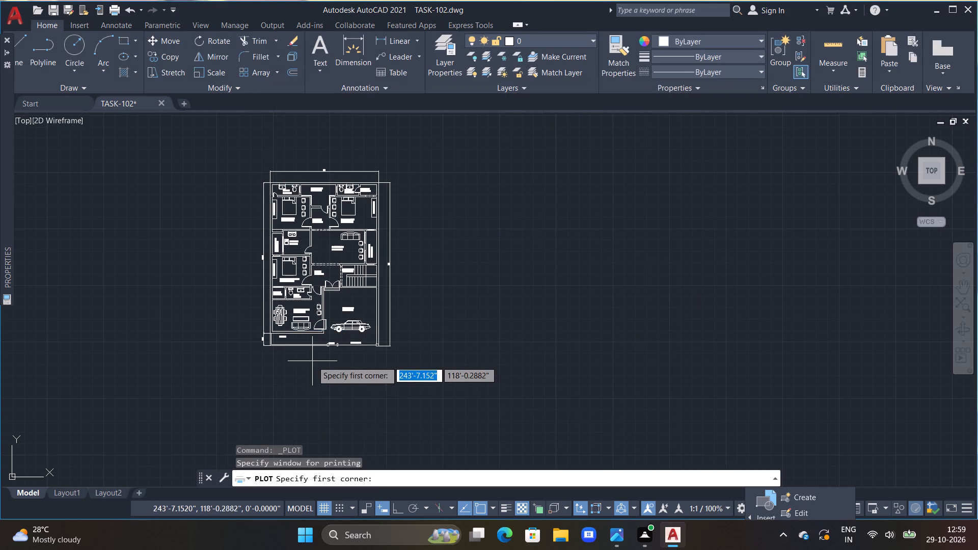
left_click_drag(227, 142, 239, 178)
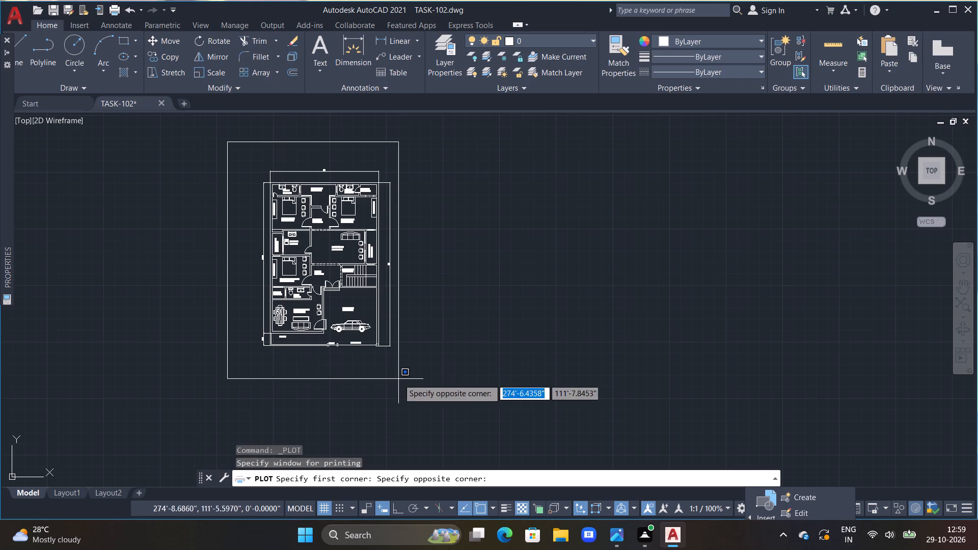
left_click(412, 388)
Preview the plot and examine the floor plan's placement, room labels and dimensions on the sheet.
left_click(303, 418)
scroll(536, 346, "up", 2)
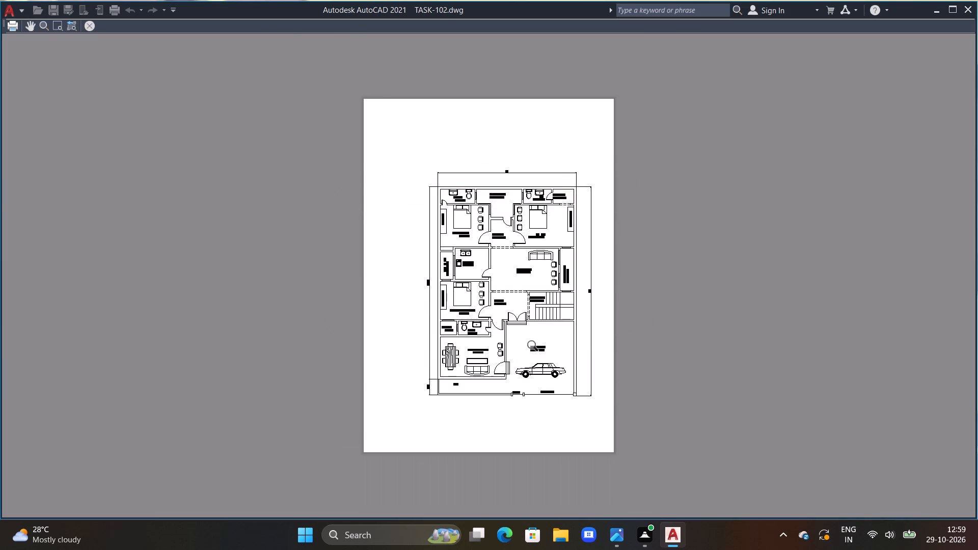
scroll(534, 334, "up", 2)
scroll(527, 317, "down", 1)
scroll(471, 197, "down", 1)
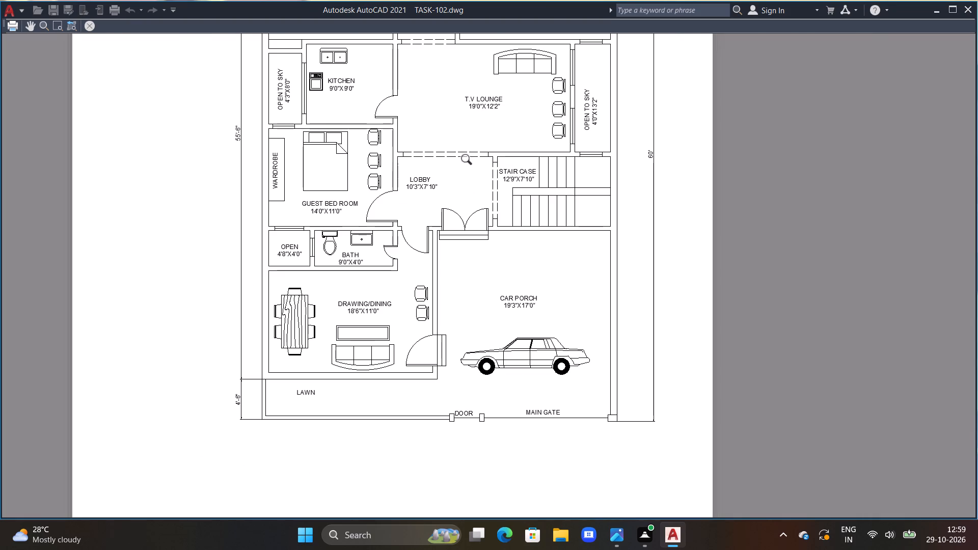
middle_click_drag(470, 160, 473, 240)
scroll(473, 240, "down", 1)
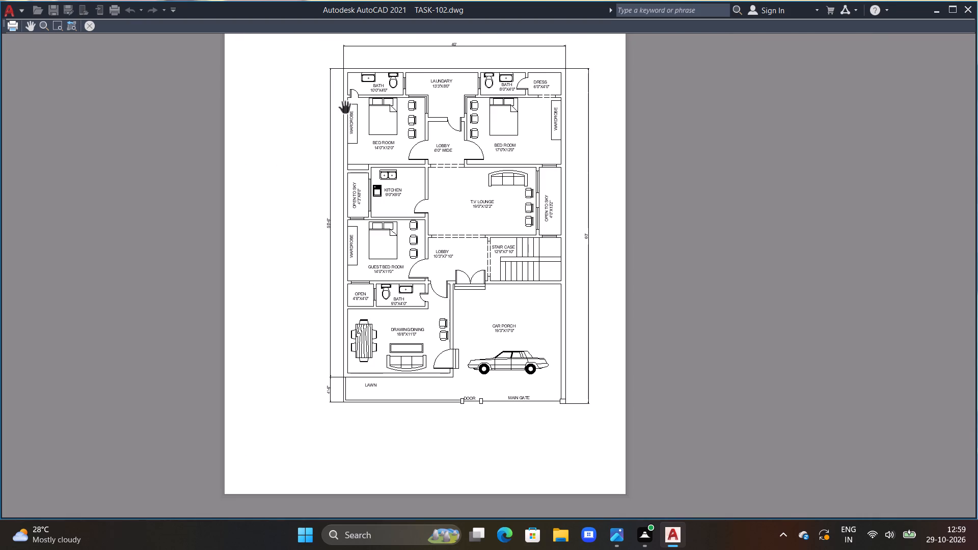
left_click(86, 23)
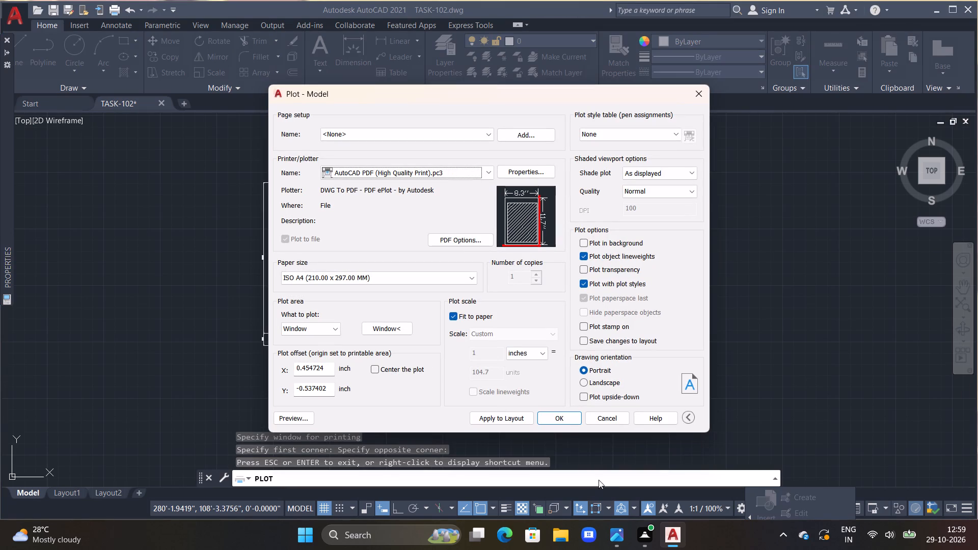
Plot the floor plan to TASK-102-Model.pdf in the Documents folder and close the PDF that opens.
left_click(558, 417)
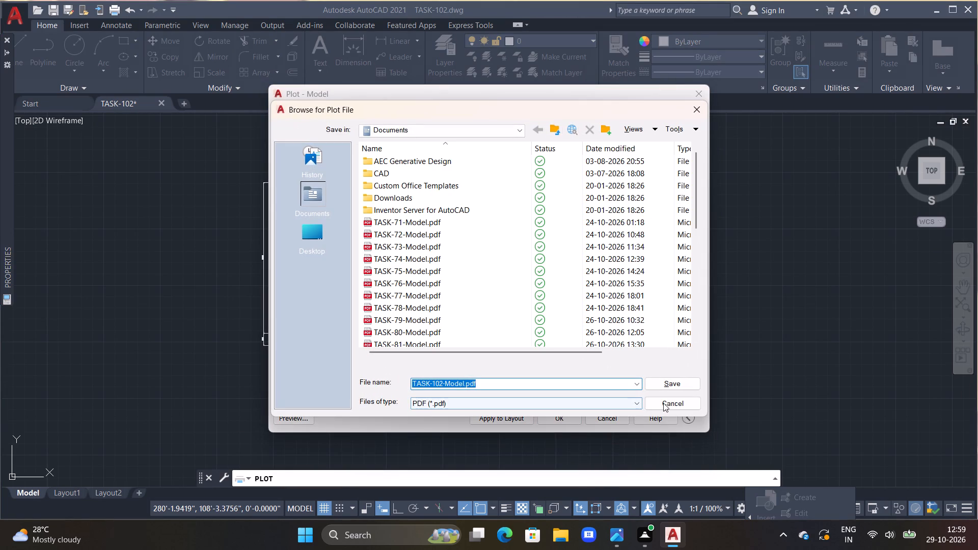
double_click(672, 386)
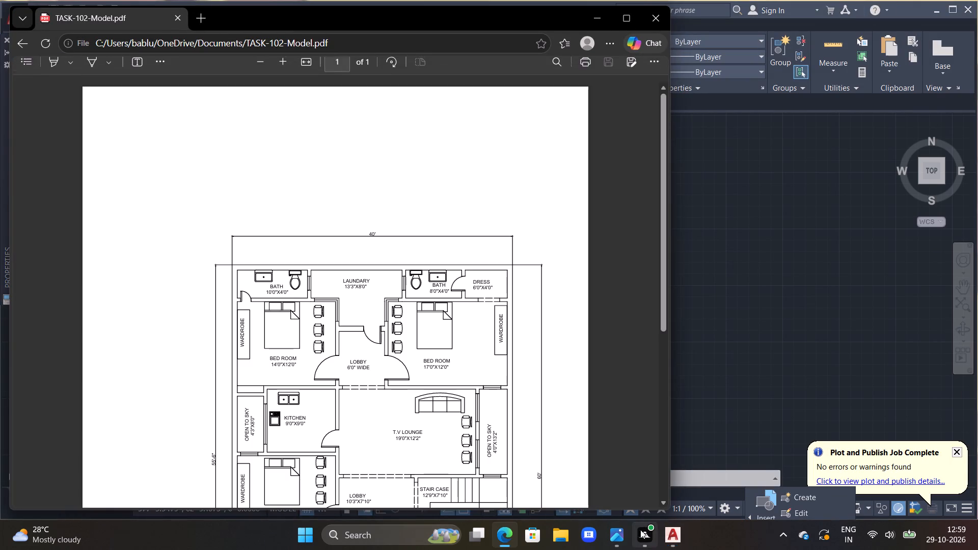
left_click(653, 23)
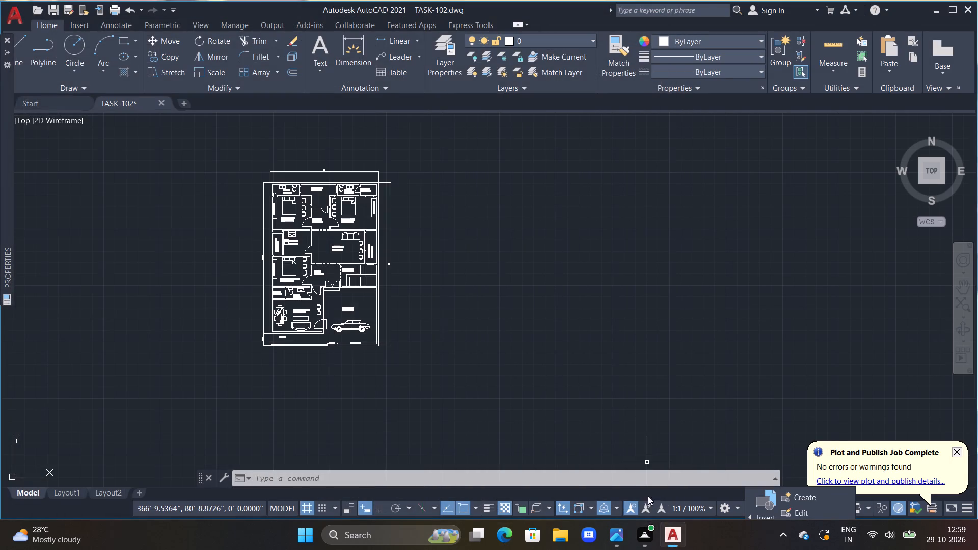